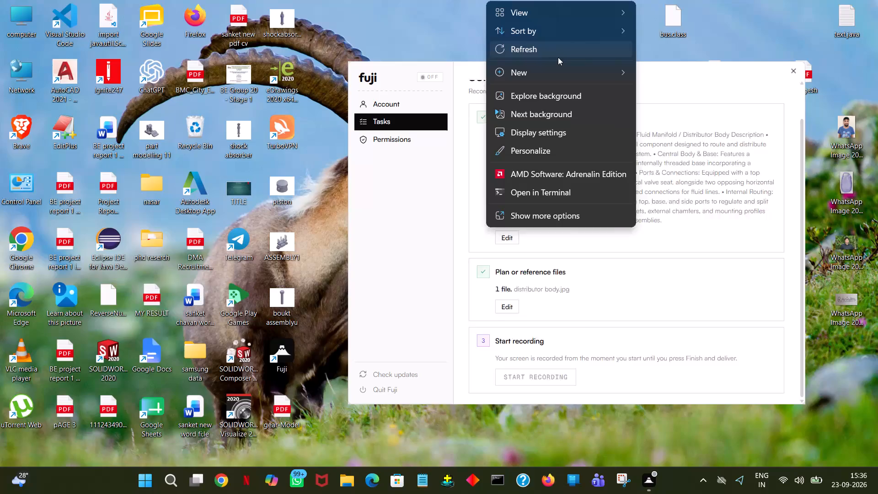
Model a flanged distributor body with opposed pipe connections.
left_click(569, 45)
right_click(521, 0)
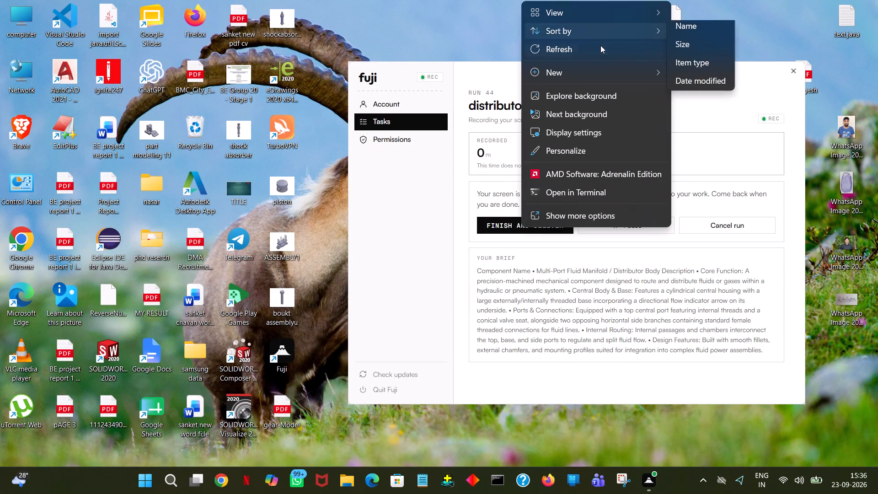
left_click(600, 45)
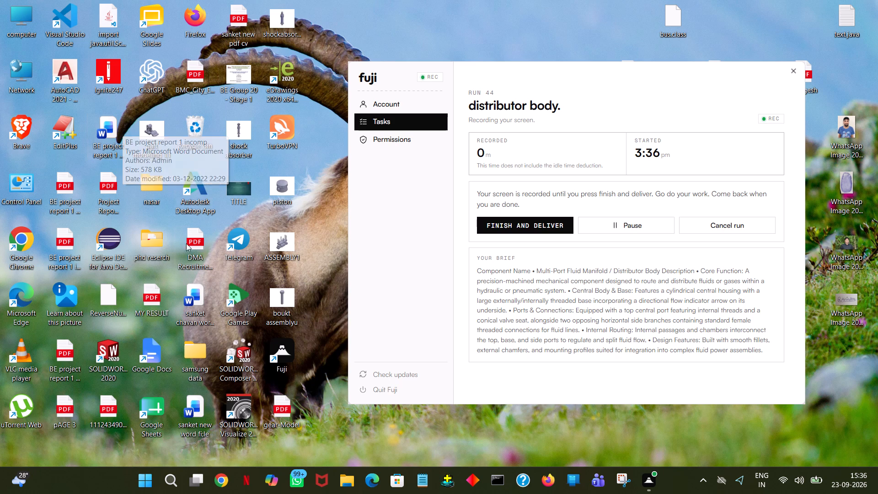
Launch SOLIDWORKS 2020 and create a new part document.
double_click(95, 368)
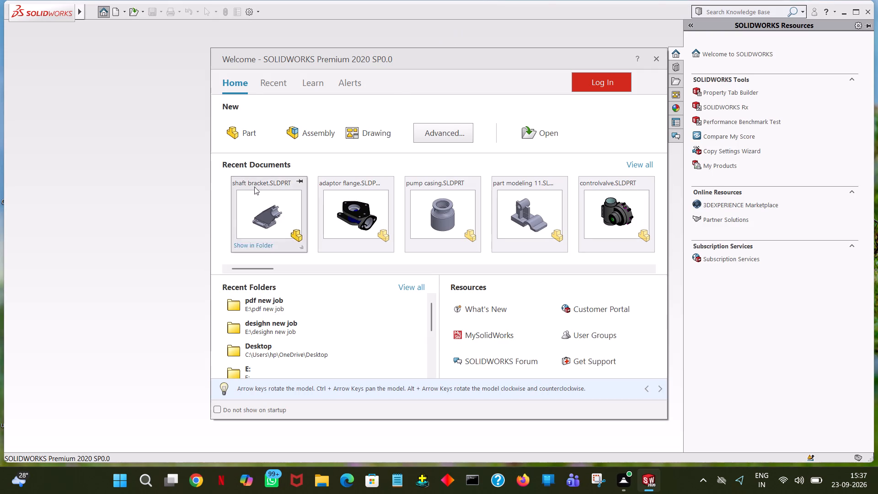
double_click(244, 135)
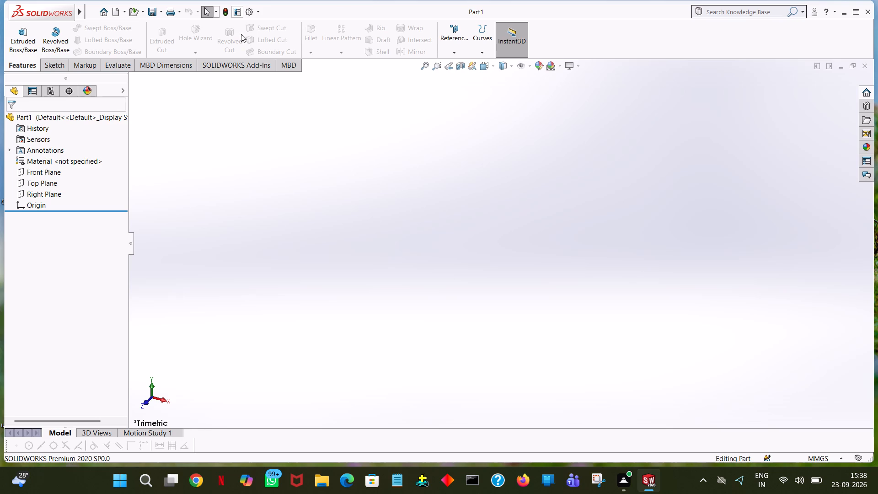
Sketch a circle of 30 mm radius centred on the origin on the Top Plane.
left_click(34, 182)
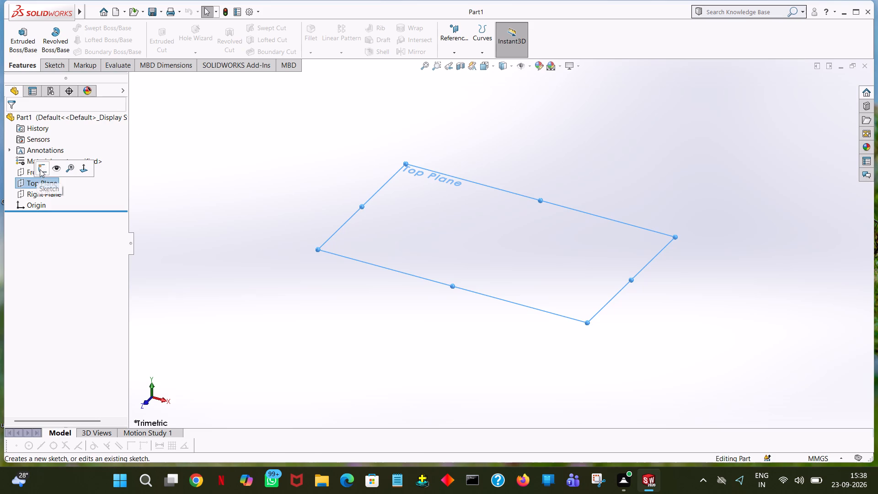
left_click(40, 168)
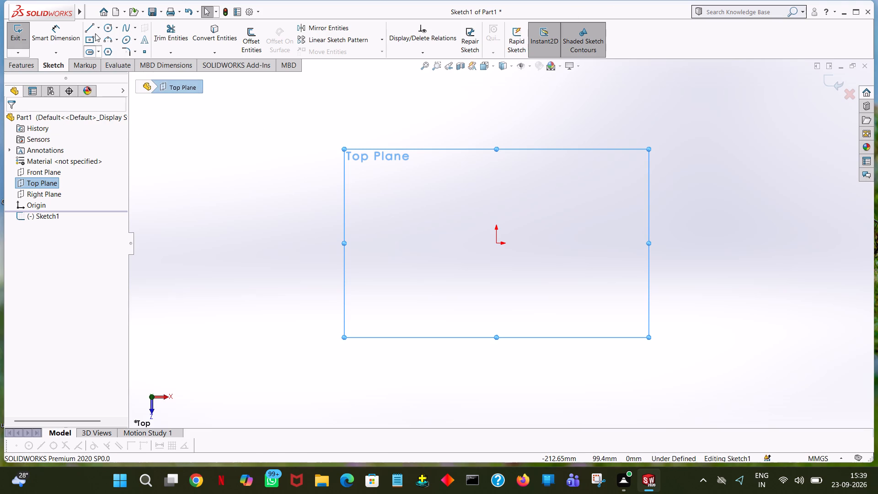
left_click(106, 27)
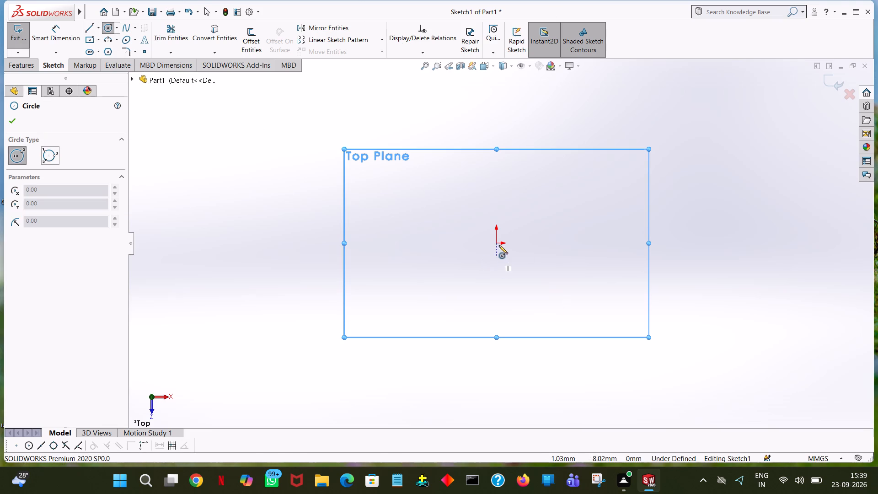
left_click(495, 243)
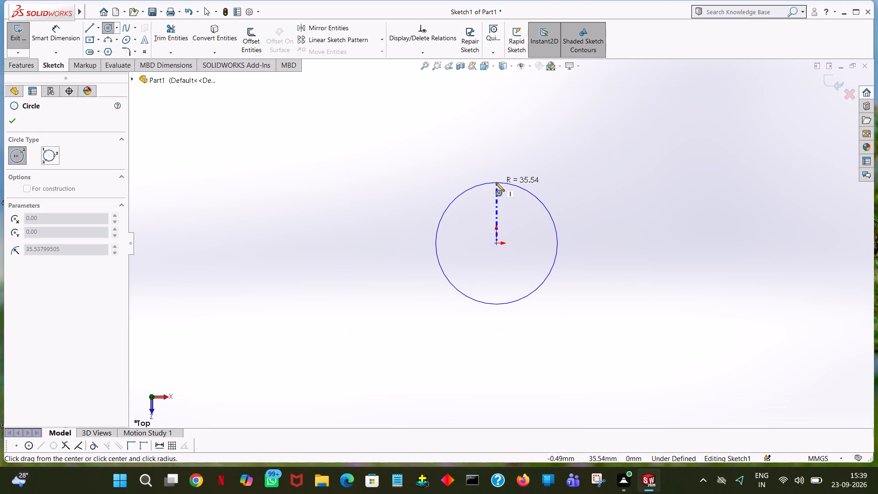
left_click(496, 183)
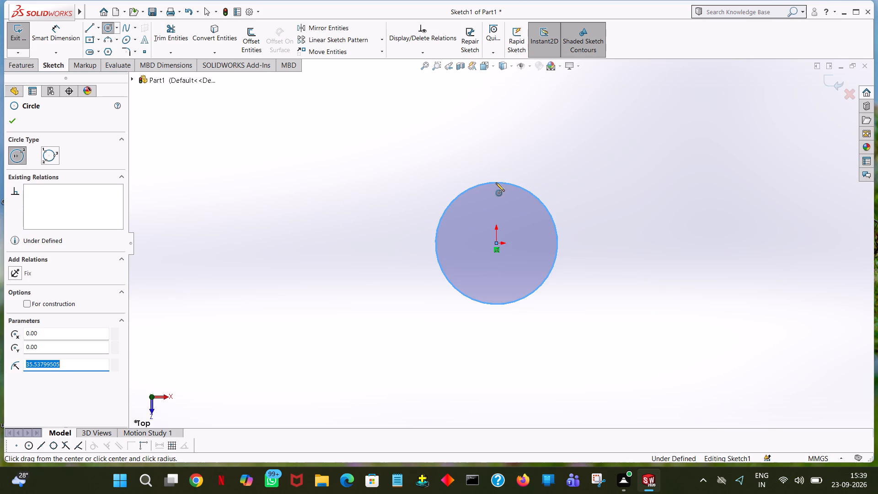
type("30")
key("Return")
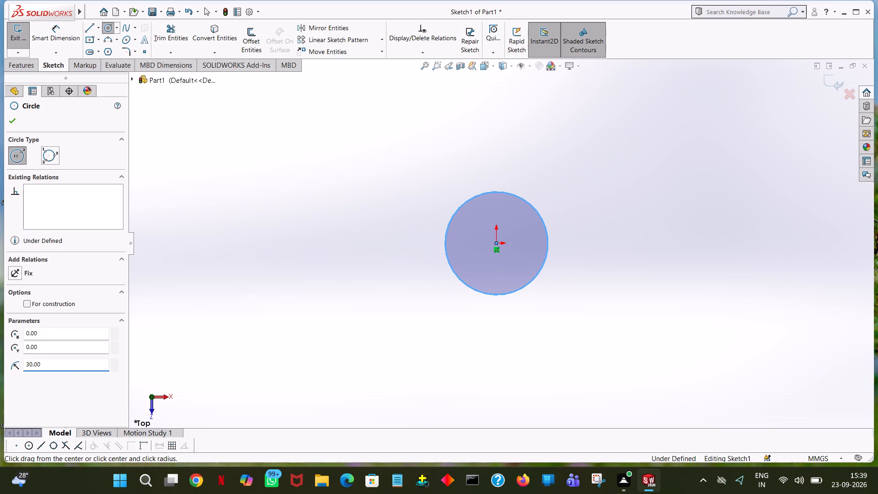
left_click(7, 119)
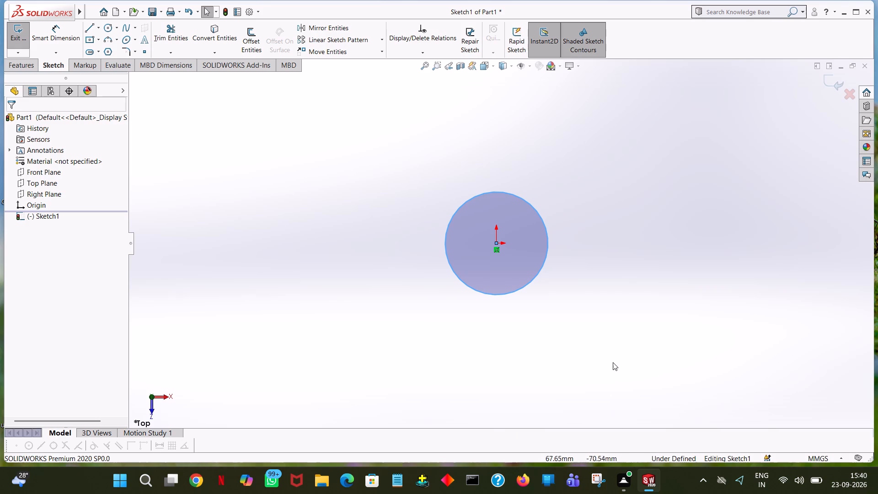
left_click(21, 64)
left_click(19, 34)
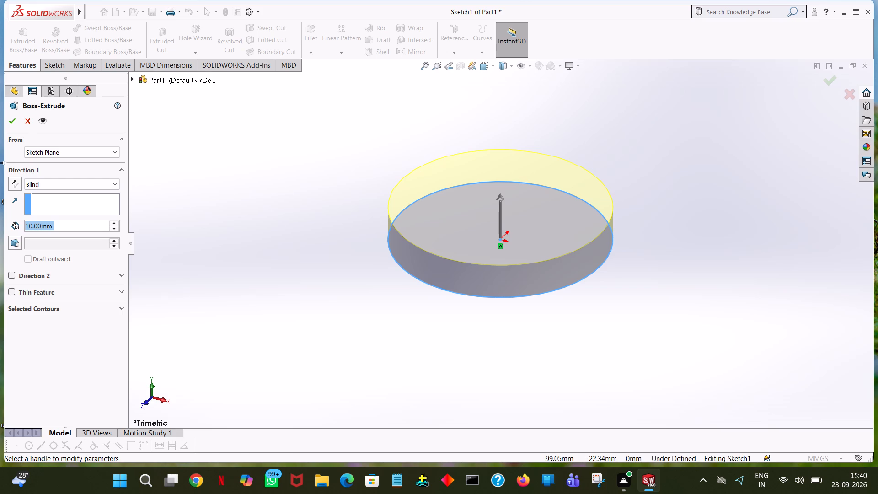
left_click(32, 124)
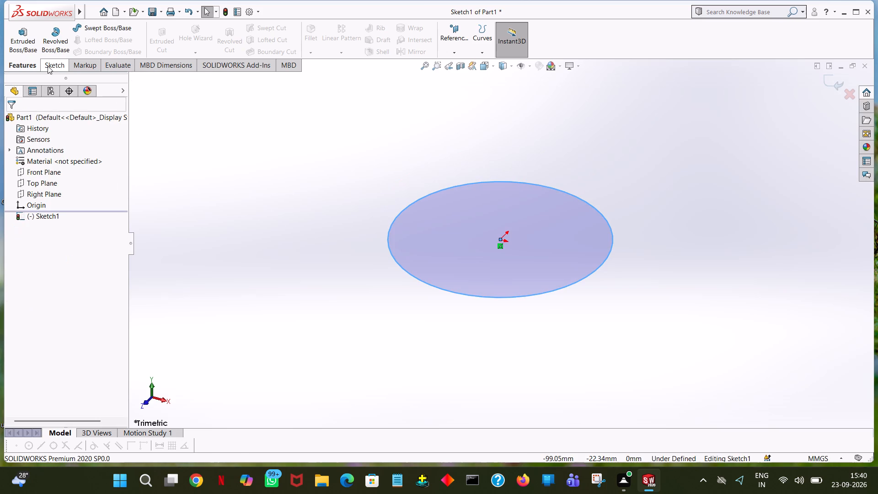
Set the sketched circle's radius to 39 mm, half of a 78 mm diameter.
left_click(48, 66)
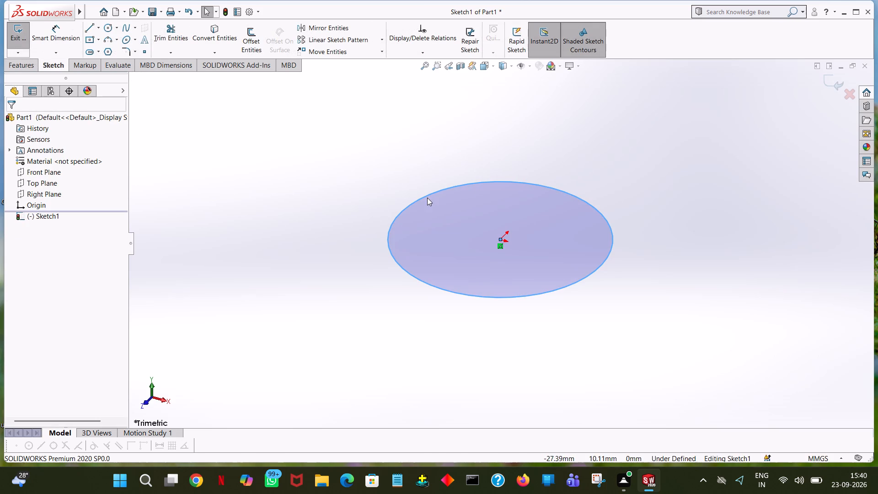
left_click(426, 195)
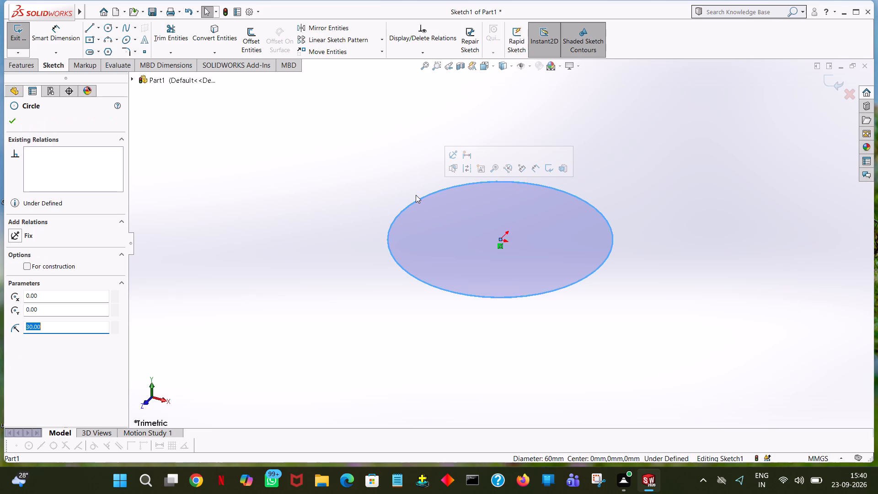
type("78/2")
key("Return")
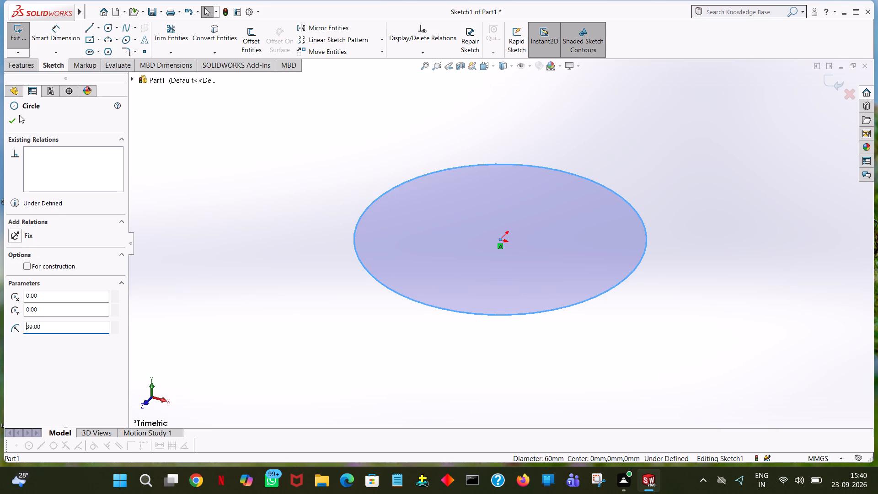
left_click(11, 125)
Extrude the circle 21 mm blind as a one-direction thin feature with a 9 mm wall thickened inward.
left_click(20, 68)
left_click(17, 40)
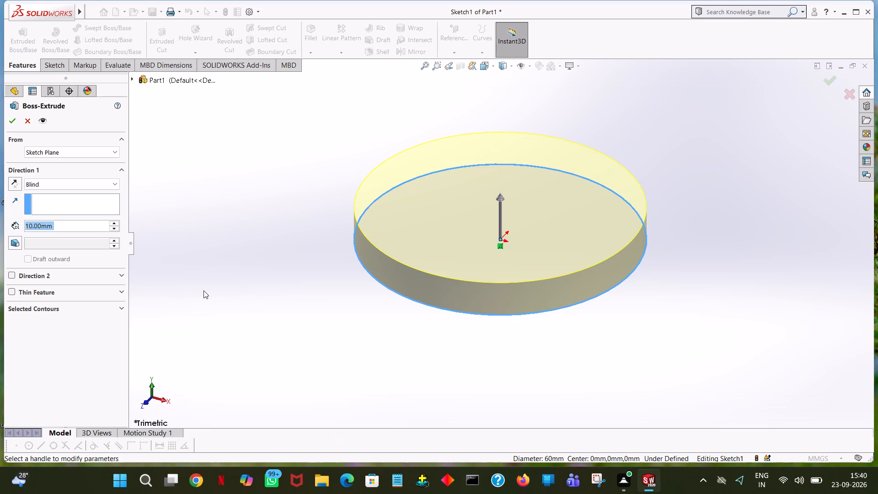
key("9")
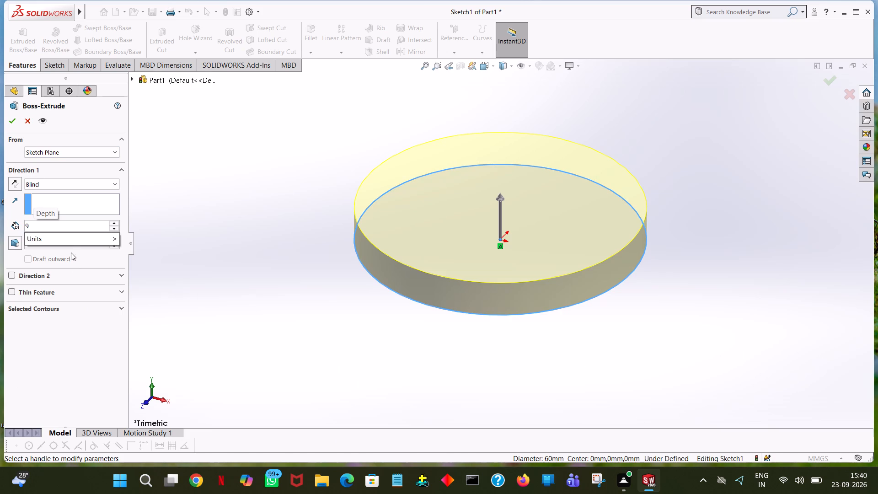
key("BackSpace")
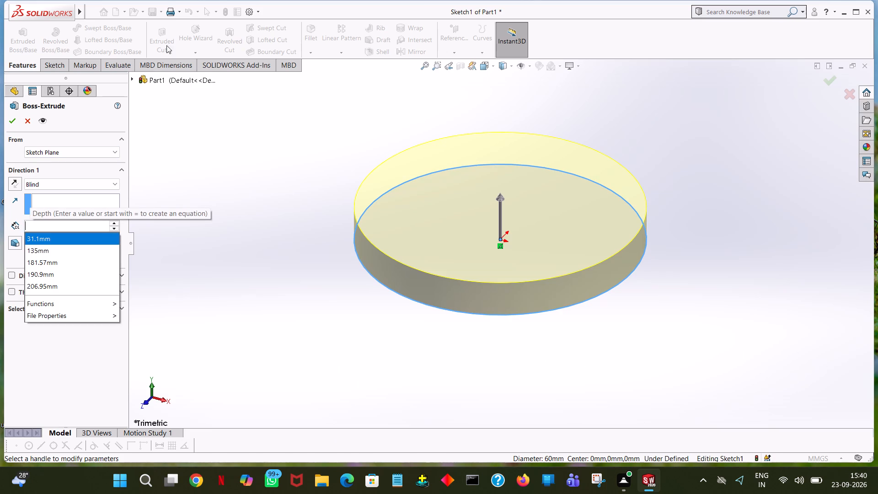
left_click(8, 293)
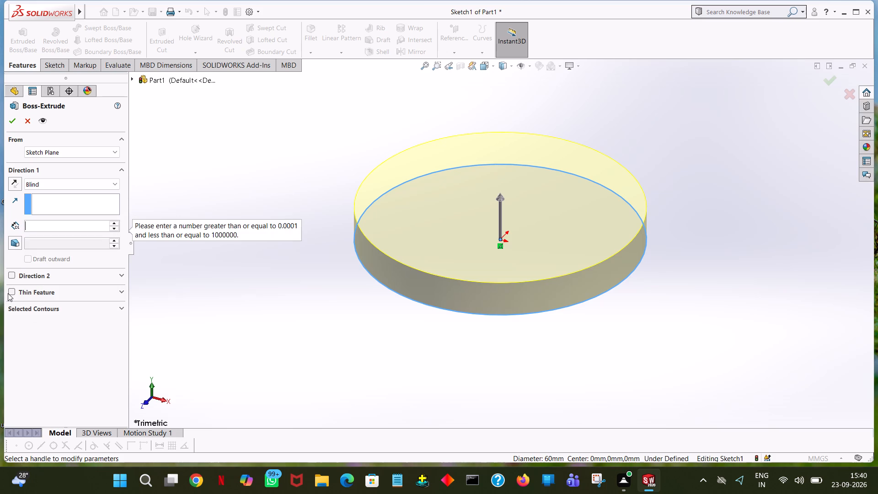
left_click(9, 292)
left_click(15, 292)
left_click(12, 292)
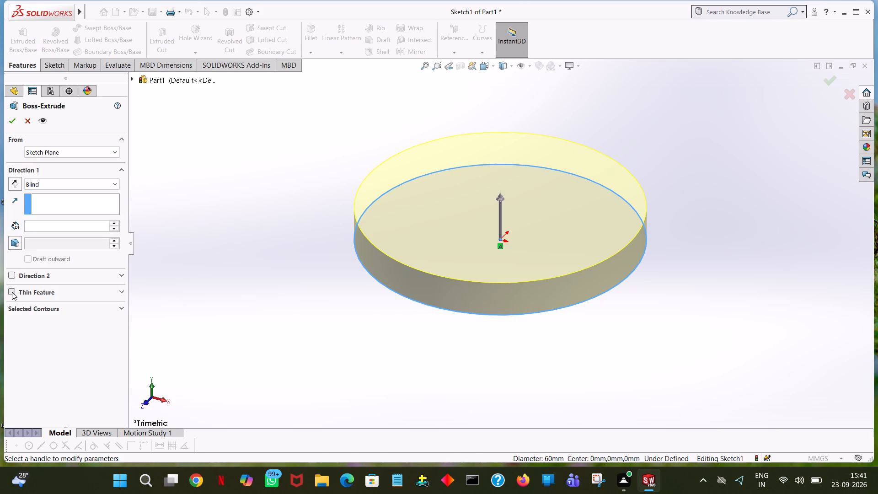
triple_click(12, 292)
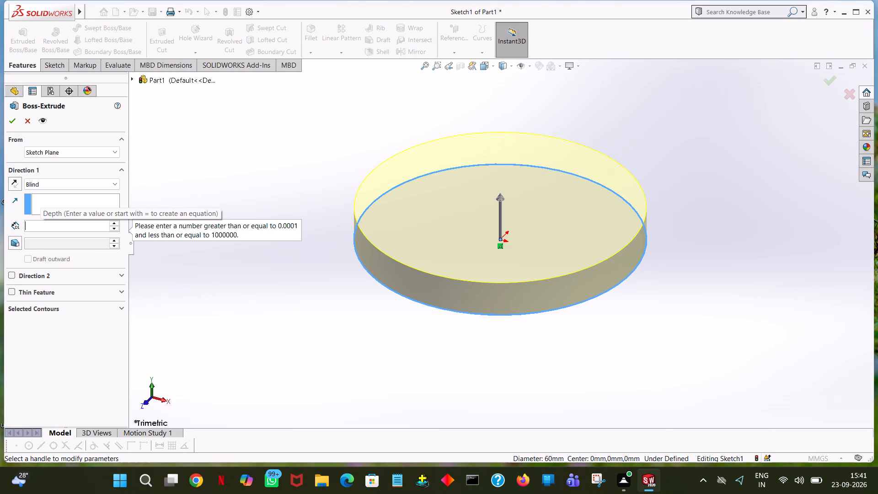
type("21")
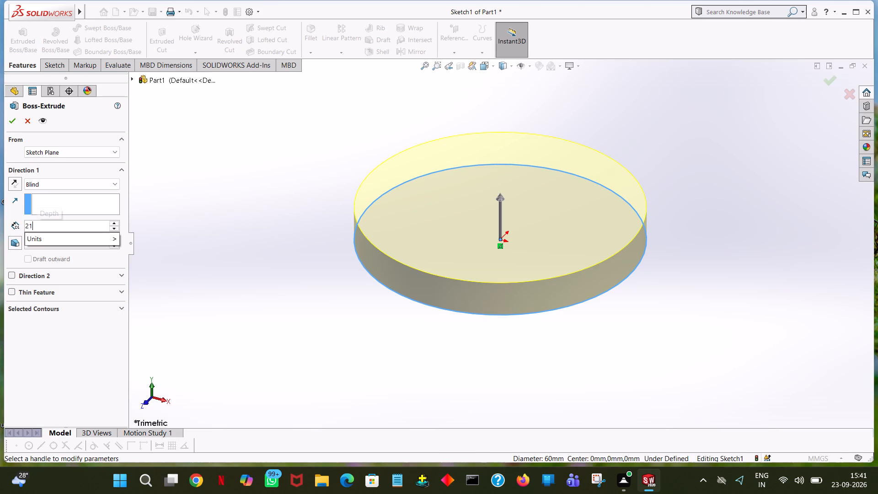
left_click(321, 169)
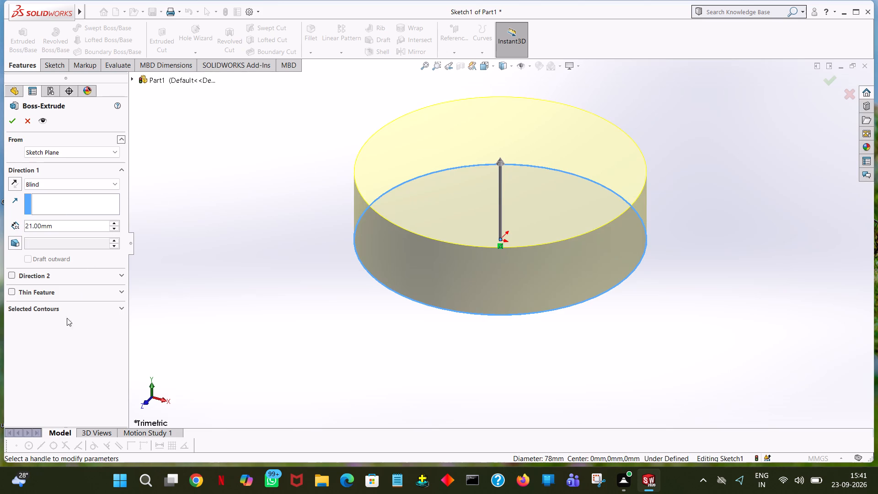
left_click(8, 290)
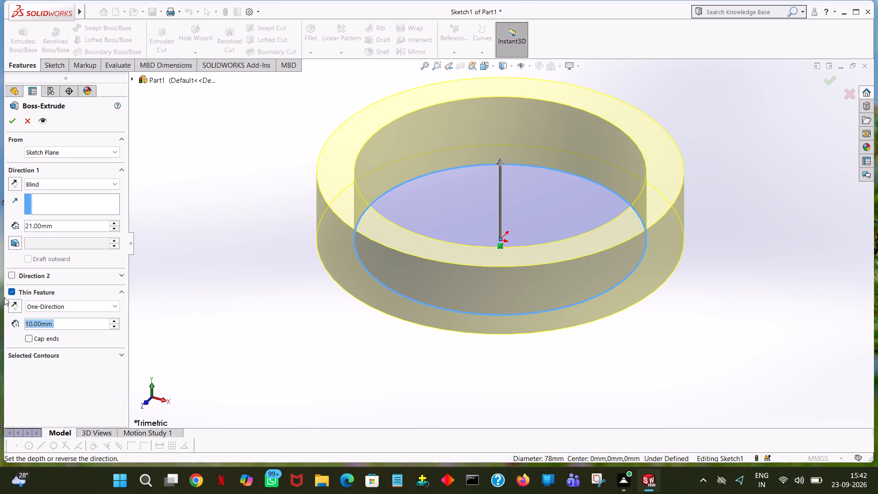
left_click(10, 308)
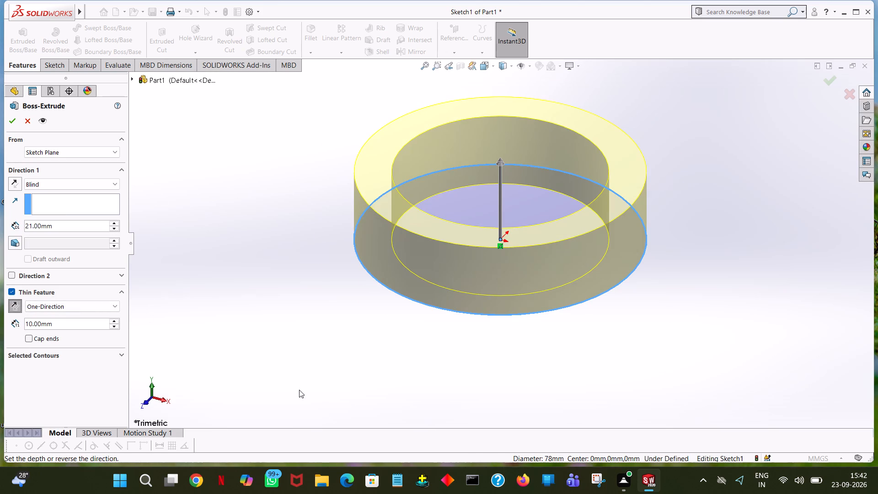
double_click(56, 321)
key("9")
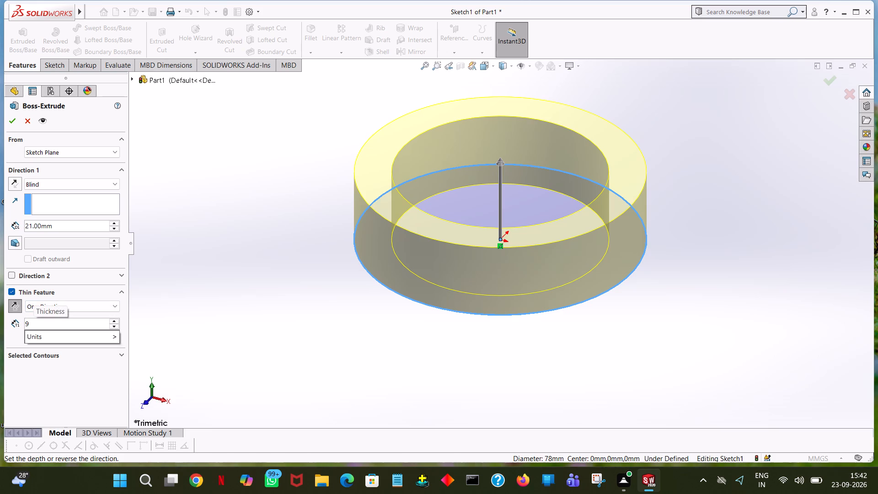
left_click(270, 280)
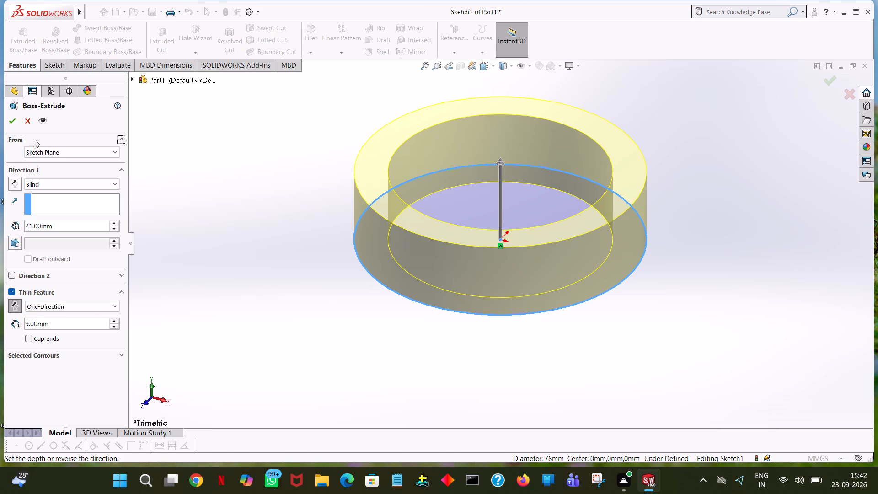
left_click(11, 124)
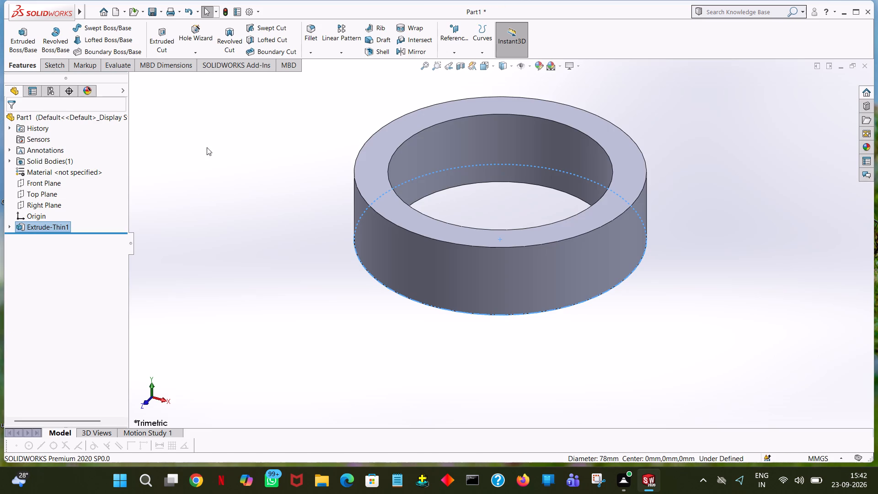
left_click(217, 147)
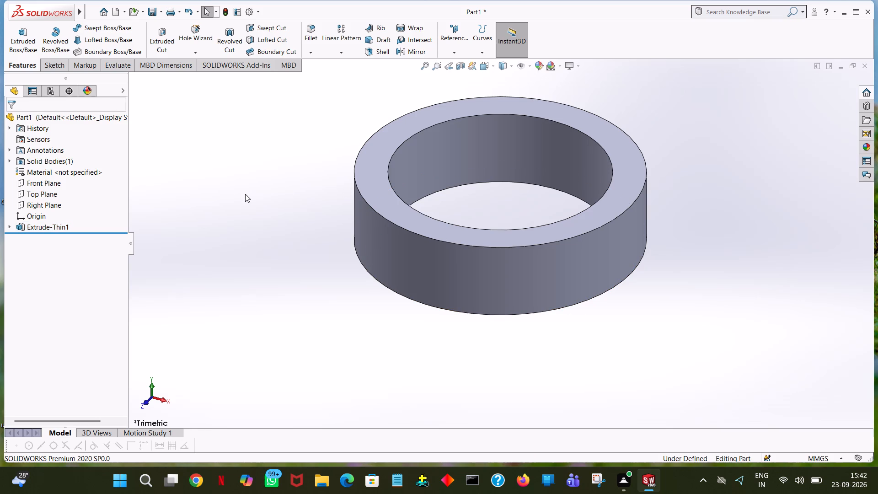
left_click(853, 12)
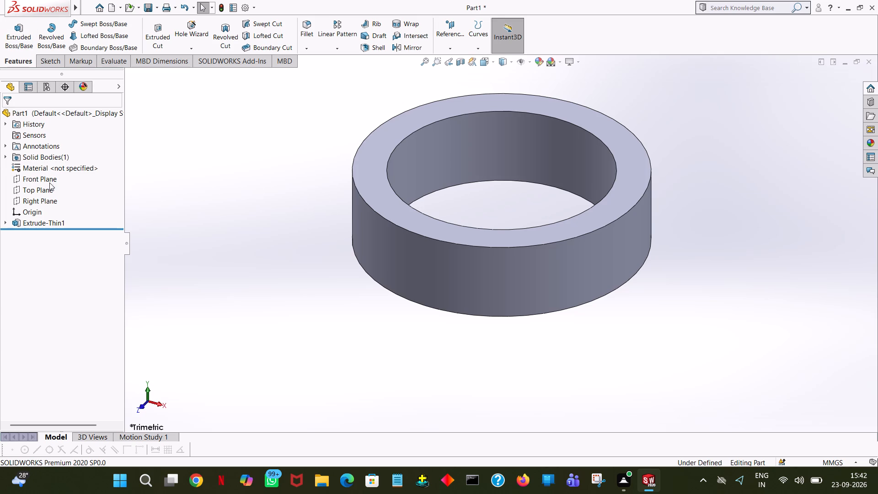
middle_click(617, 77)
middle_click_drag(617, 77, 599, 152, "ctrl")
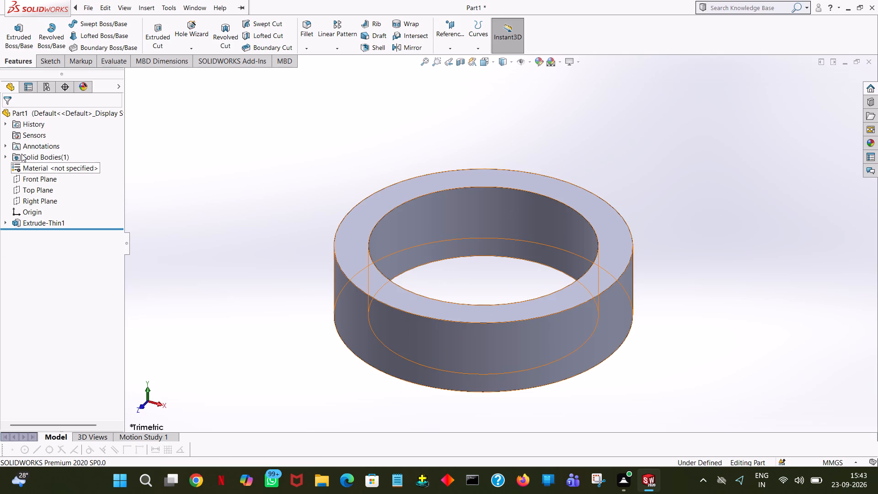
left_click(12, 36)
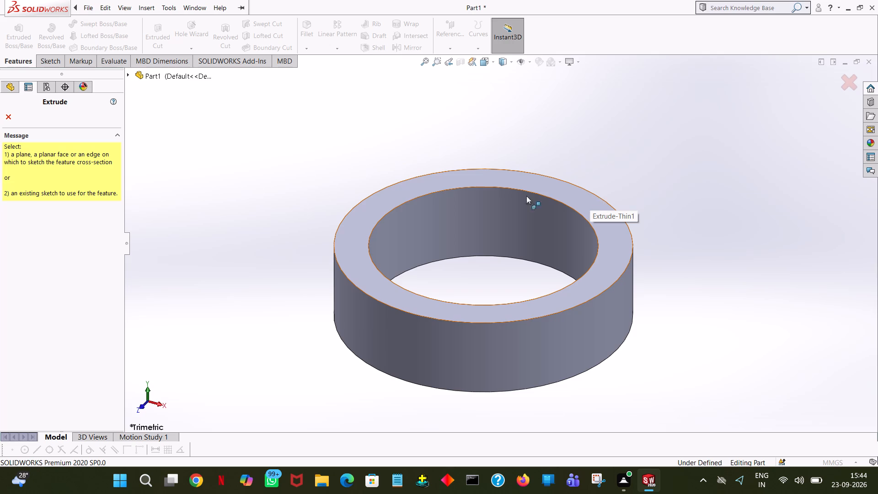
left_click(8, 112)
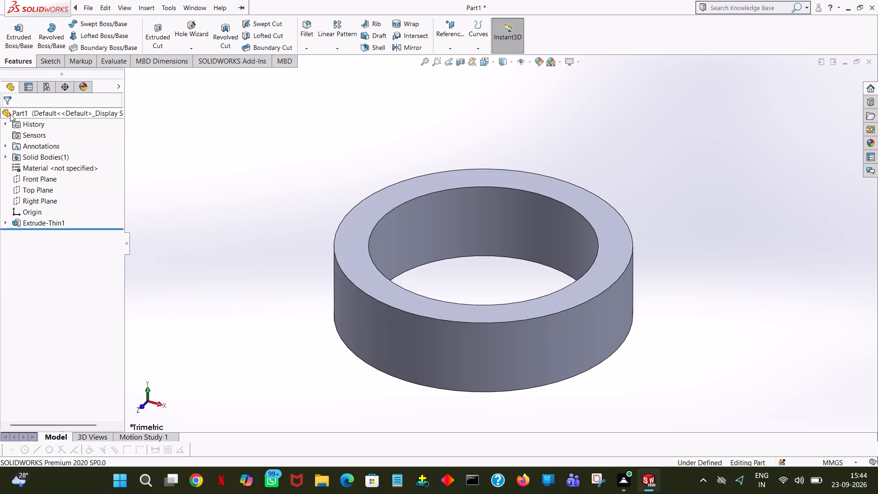
Enlarge the Front Plane's displayed boundary on all four sides so it extends well beyond the ring.
left_click(37, 174)
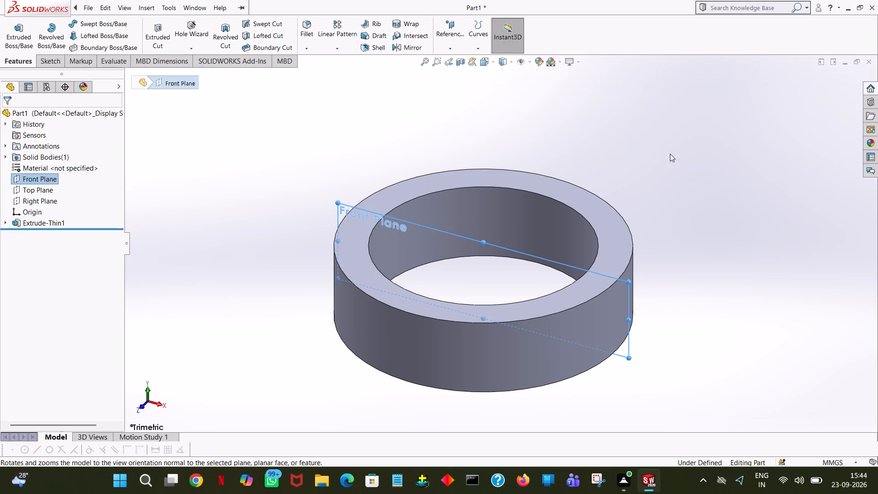
middle_click_drag(658, 156, 704, 104)
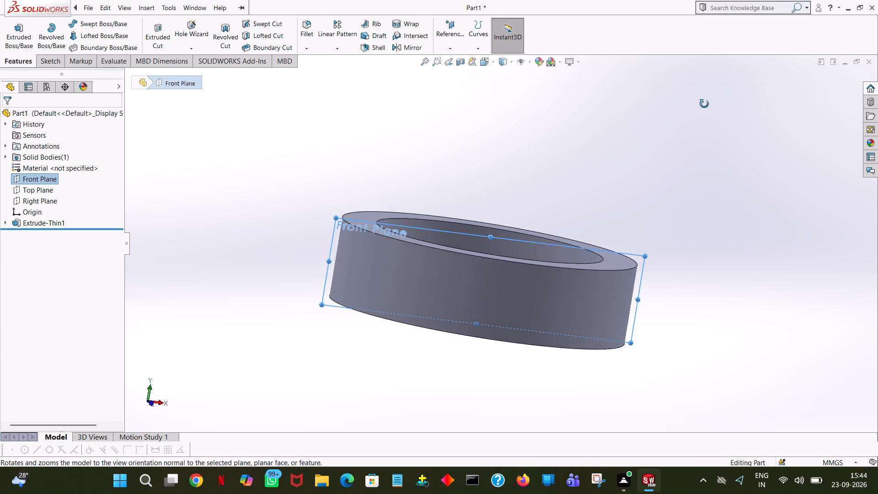
middle_click_drag(704, 104, 679, 110)
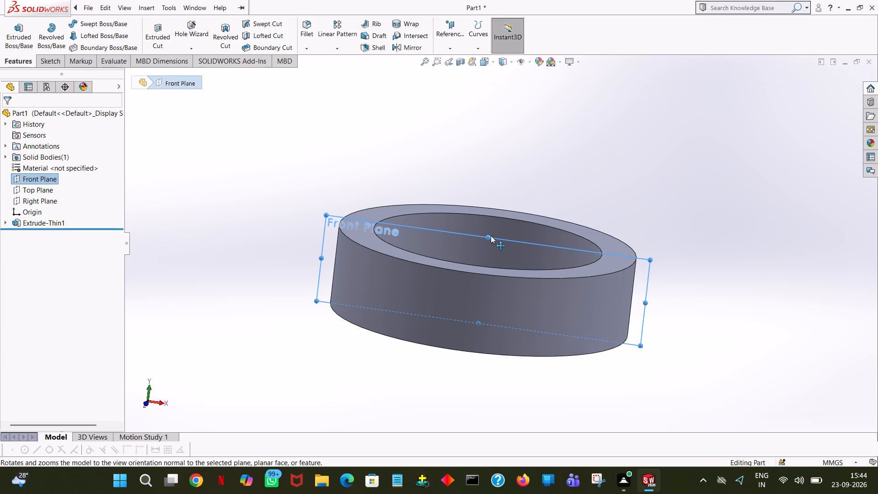
left_click_drag(488, 236, 507, 75)
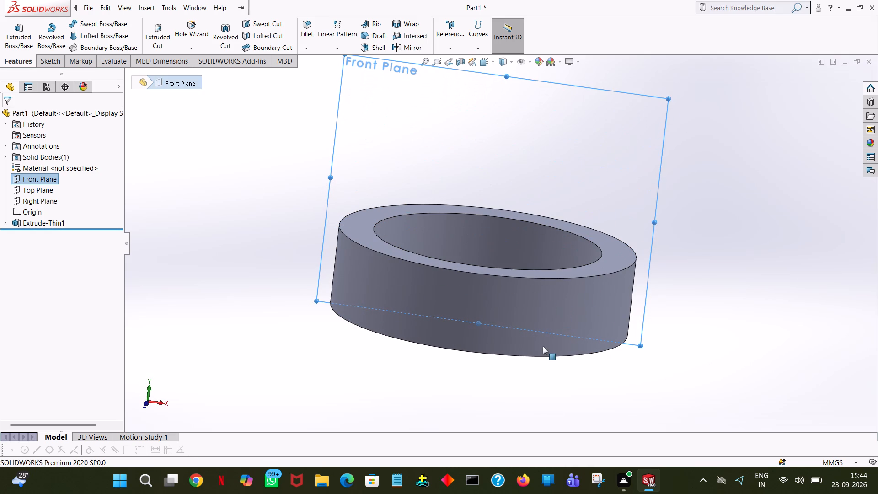
left_click_drag(474, 323, 433, 424)
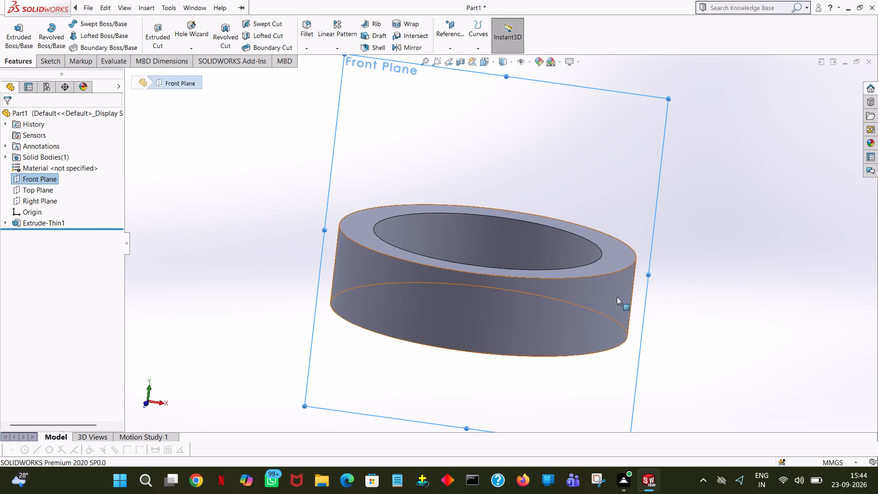
left_click_drag(648, 271, 851, 242)
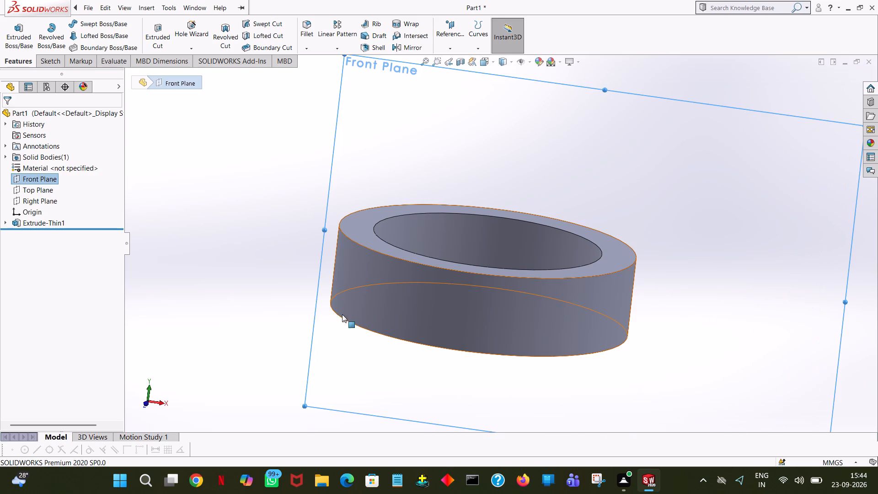
left_click_drag(325, 229, 176, 215)
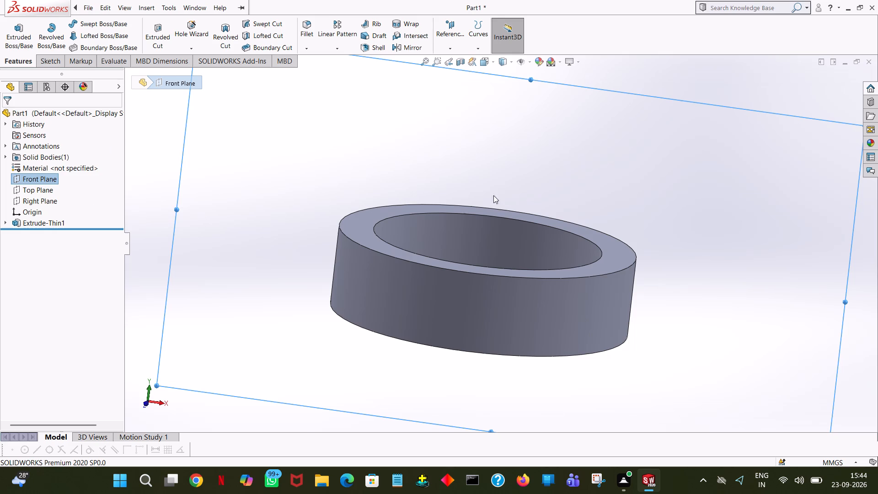
Start a sketch on the Front Plane, viewed normal to it, and draw a 34 mm vertical line up from the origin.
left_click(42, 177)
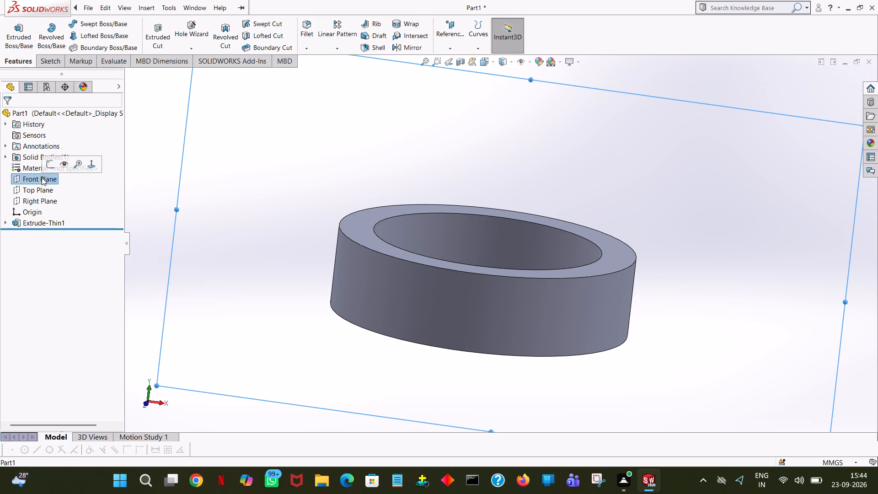
left_click(48, 165)
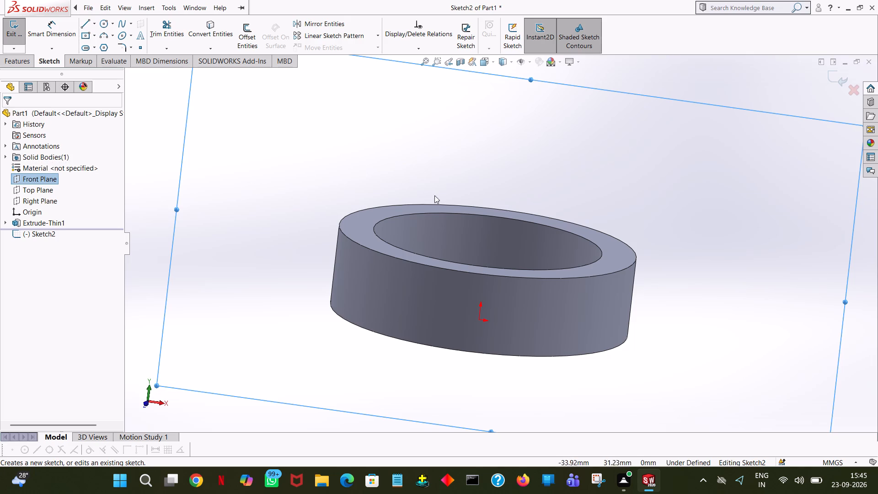
middle_click_drag(787, 258, 709, 267)
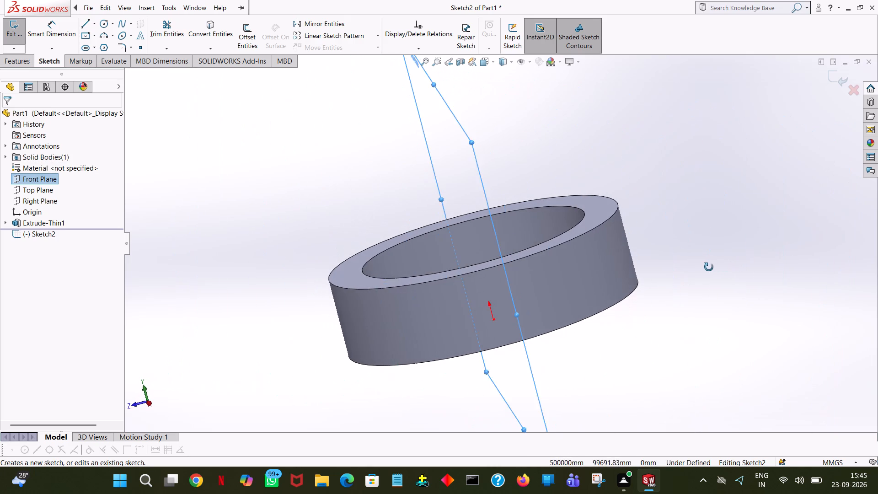
middle_click_drag(709, 267, 792, 220)
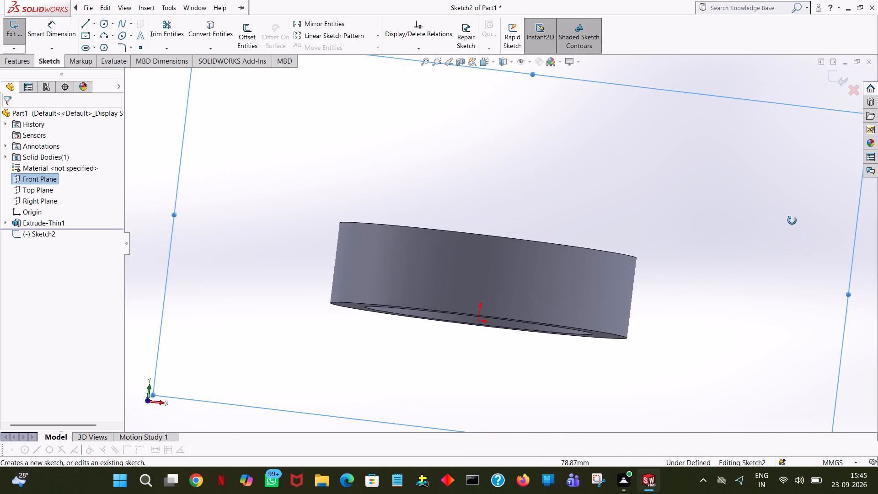
middle_click_drag(792, 220, 763, 227)
key("space")
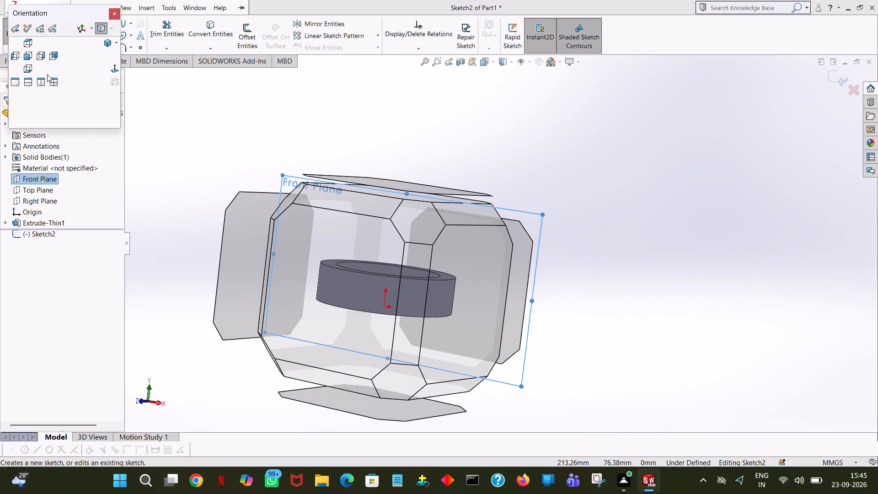
left_click(118, 72)
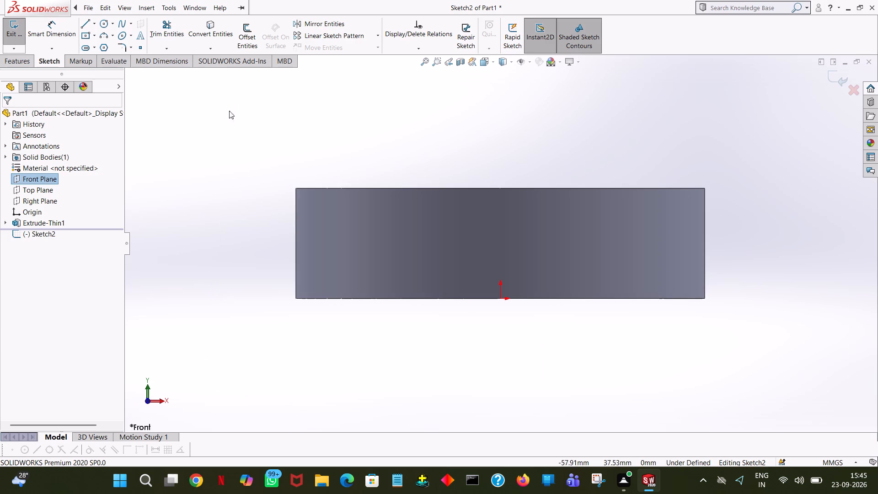
scroll(589, 143, "down", 4, "ctrl")
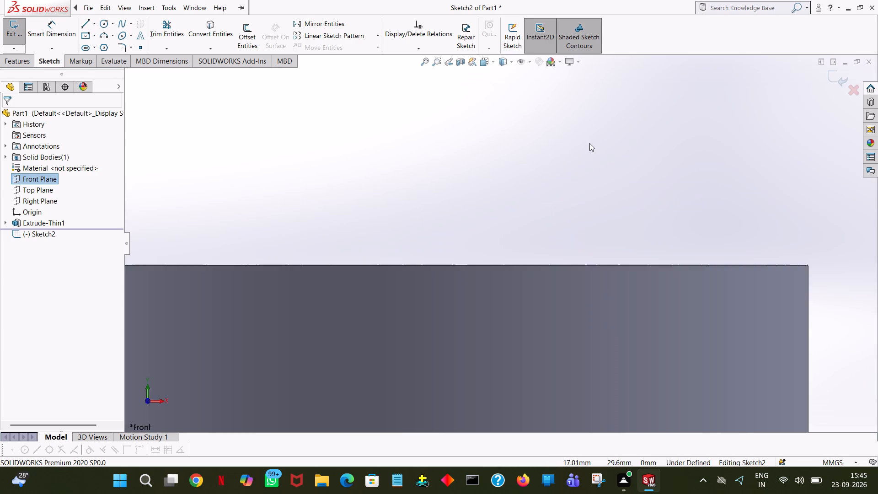
scroll(589, 143, "up", 10, "ctrl")
scroll(589, 143, "down", 1, "ctrl")
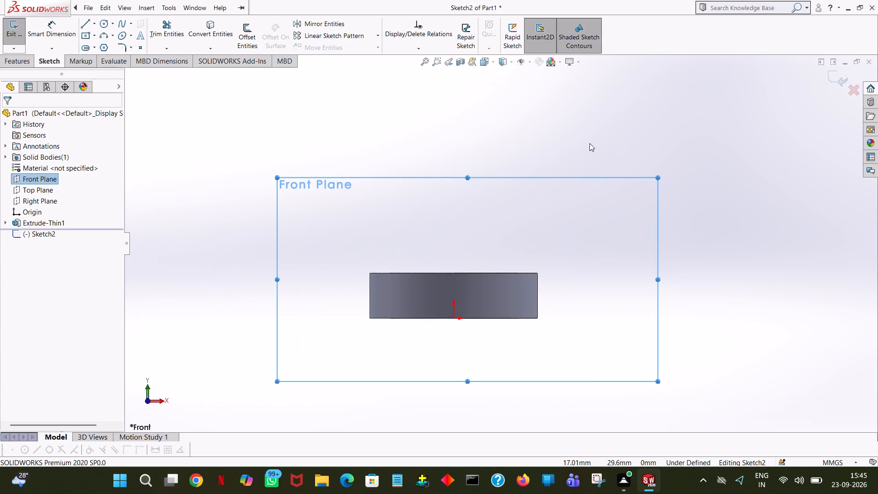
left_click(84, 27)
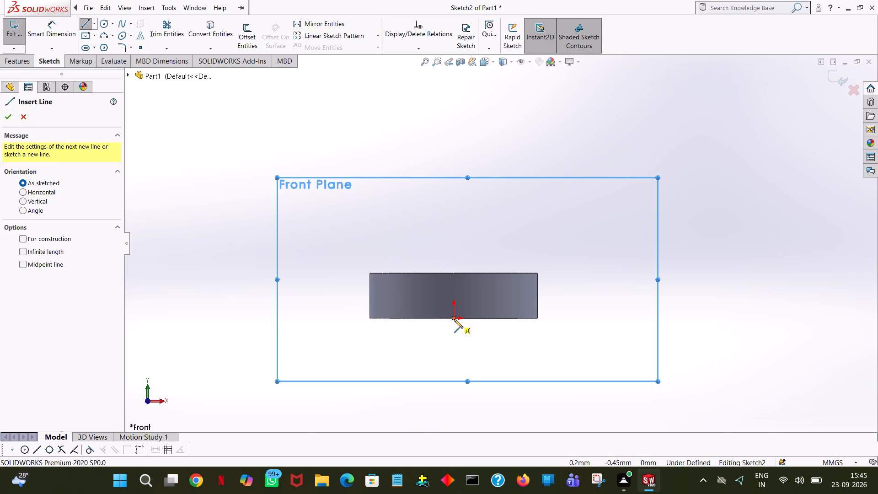
left_click(454, 319)
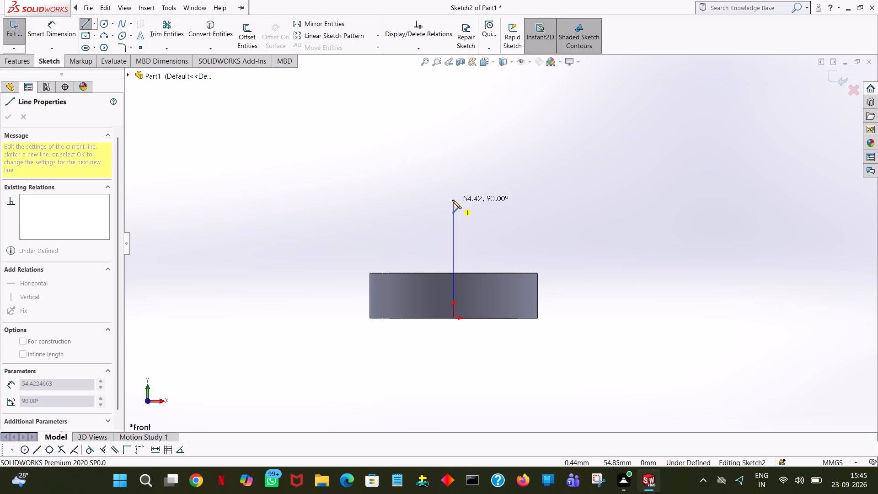
left_click(452, 200)
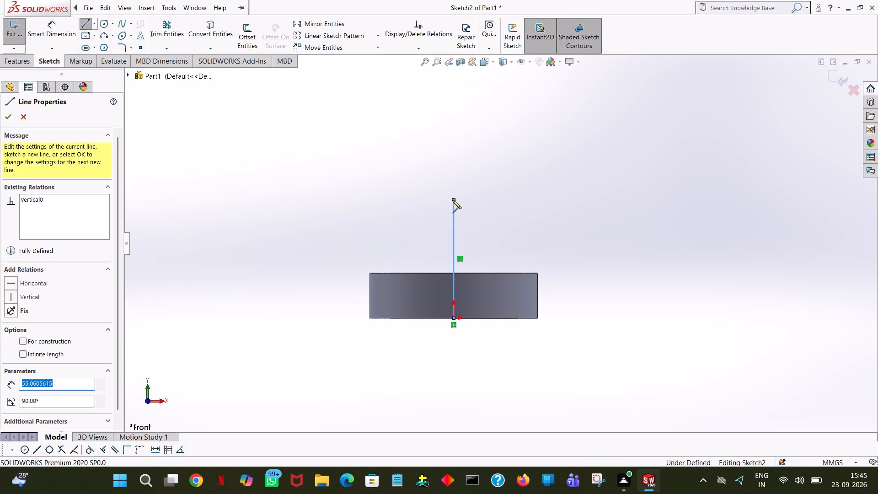
key("3")
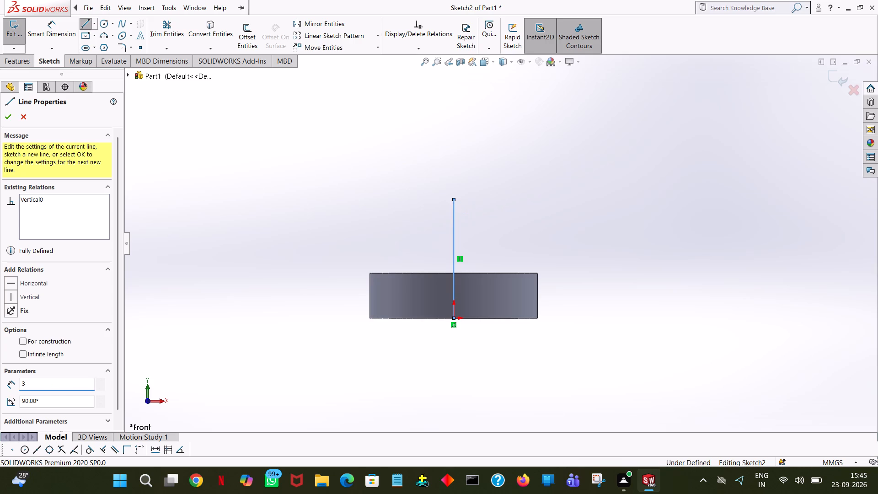
key("4")
key("Return")
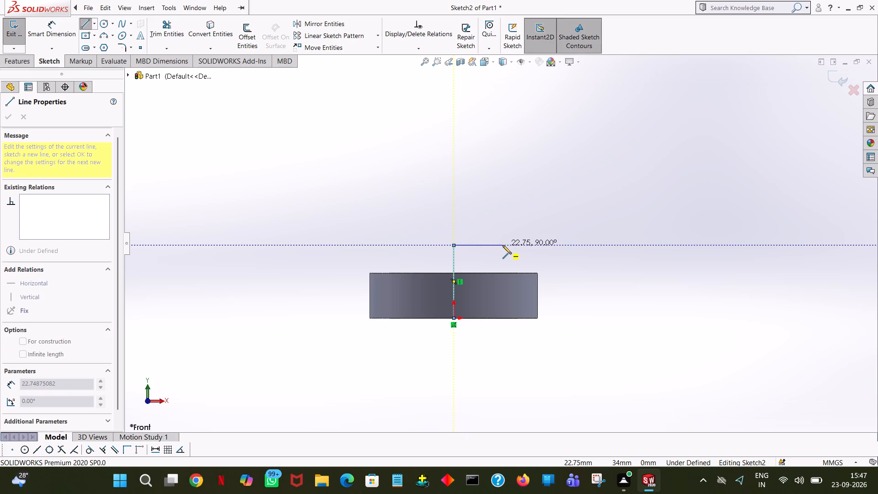
Draw a horizontal line in the +X direction from the vertical line's top end, with its length set to 23+22+3 mm.
left_click(503, 245)
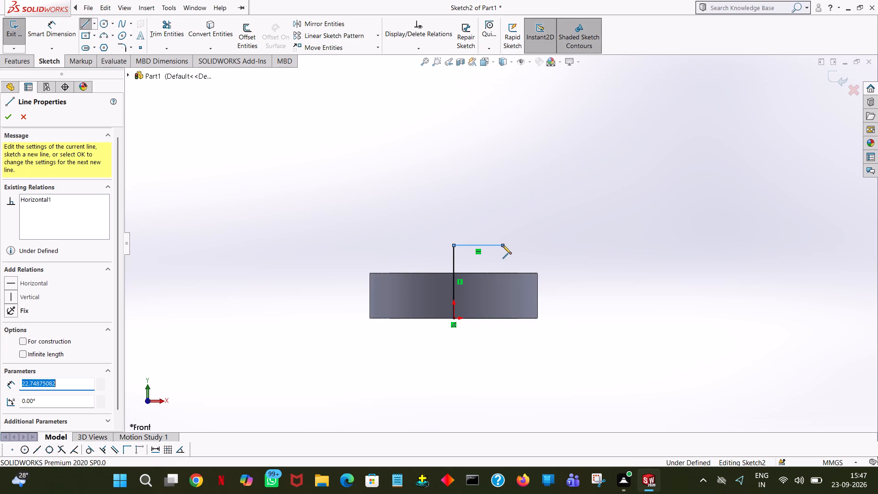
right_click(503, 245)
left_click(525, 251)
left_click(486, 246)
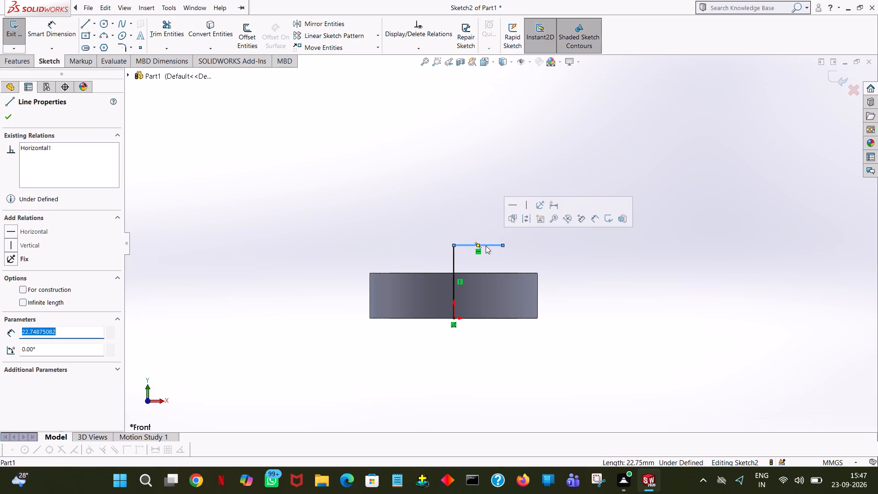
type("23")
key("plus")
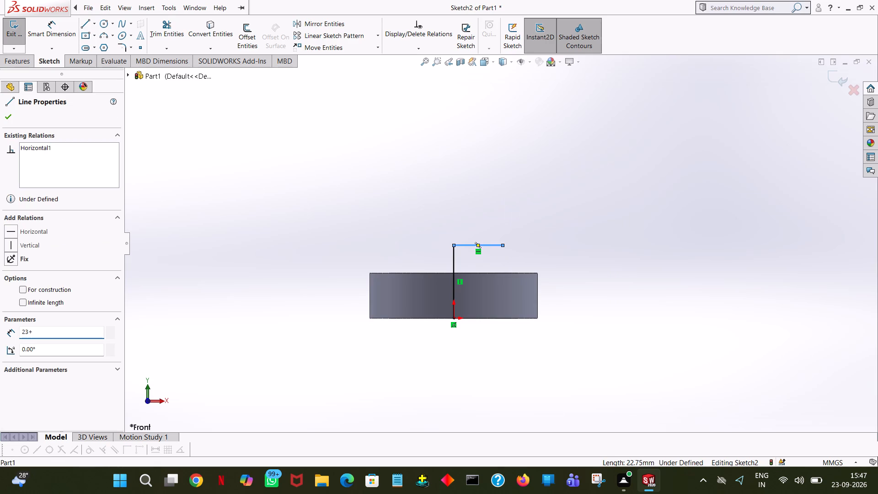
type("22")
type("+3")
key("Return")
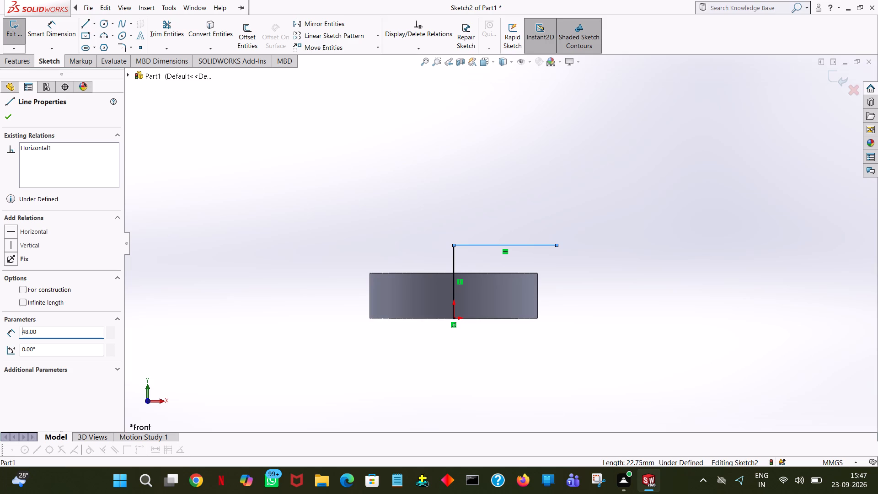
Set the horizontal line's length to 50 mm.
left_click(530, 245)
type("50")
key("Return")
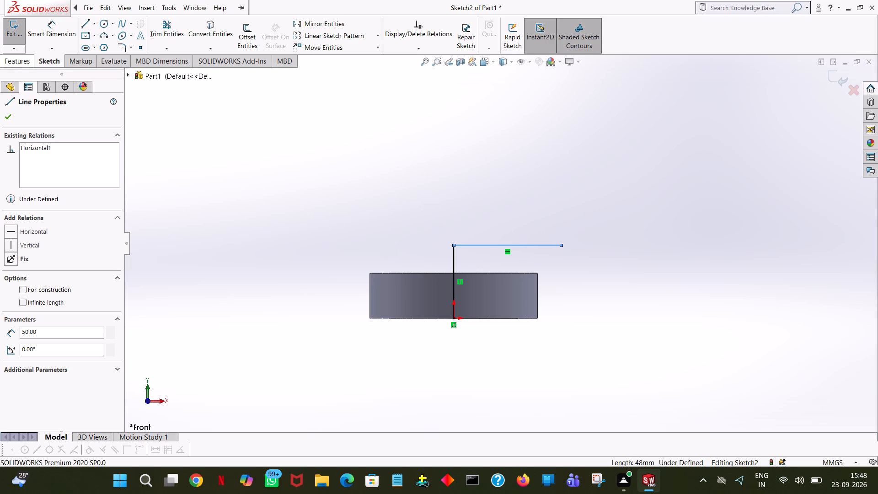
left_click(13, 118)
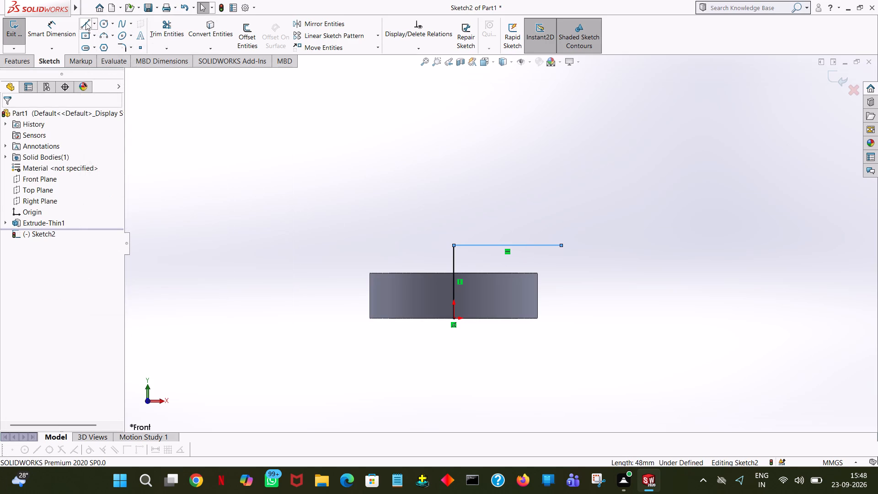
Draw a 16 mm vertical line up from the free end of the 50 mm horizontal line.
left_click(86, 22)
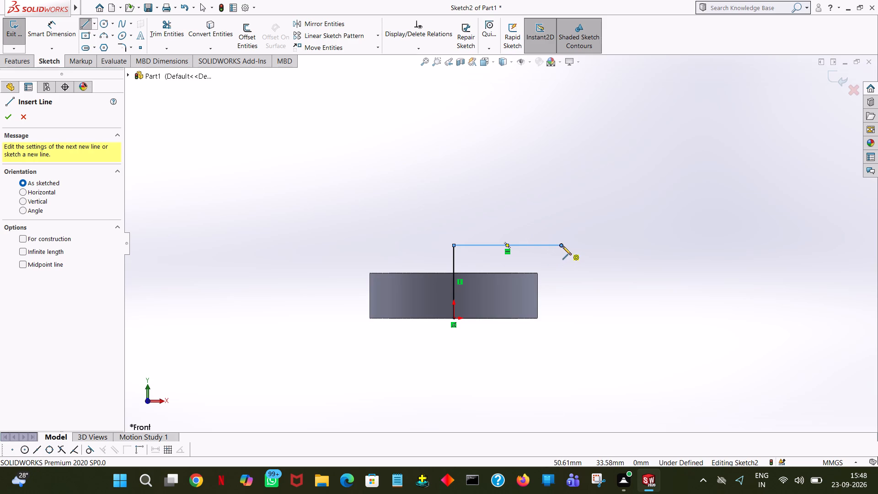
left_click(562, 245)
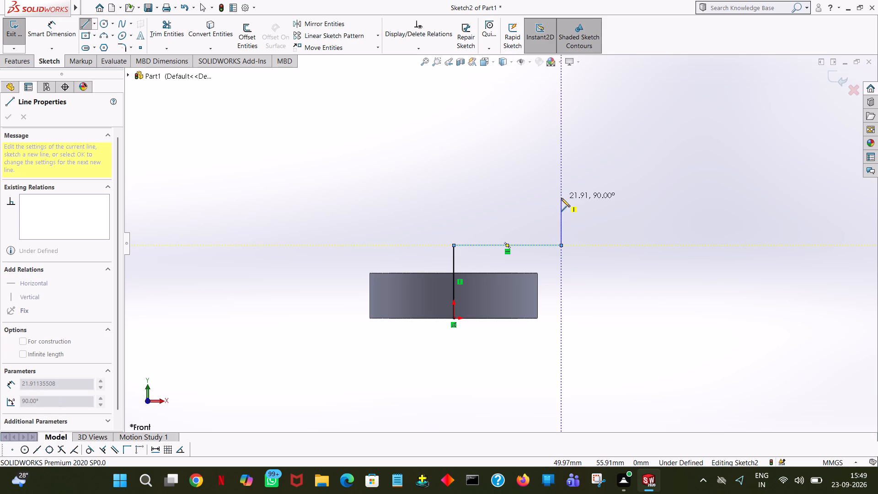
left_click(561, 198)
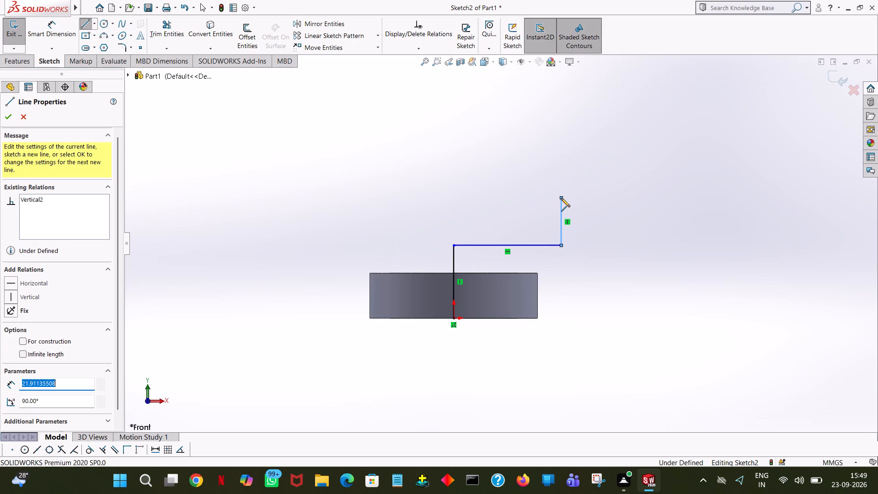
type("16")
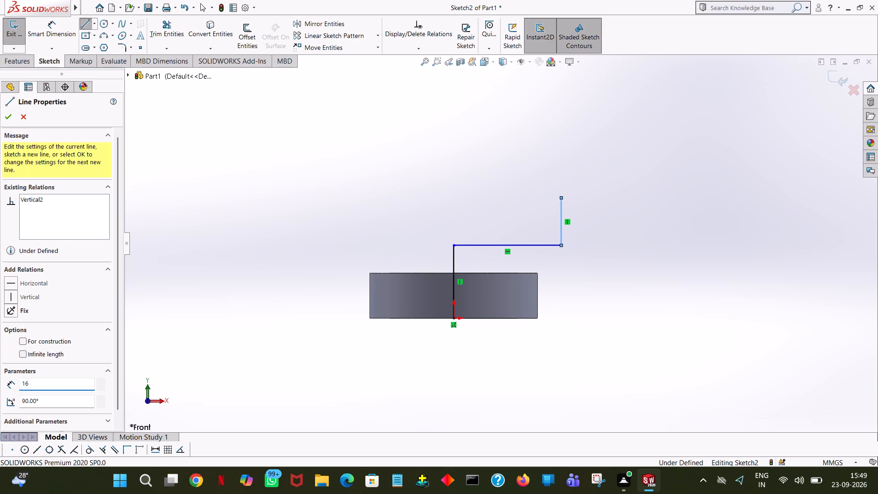
key("Return")
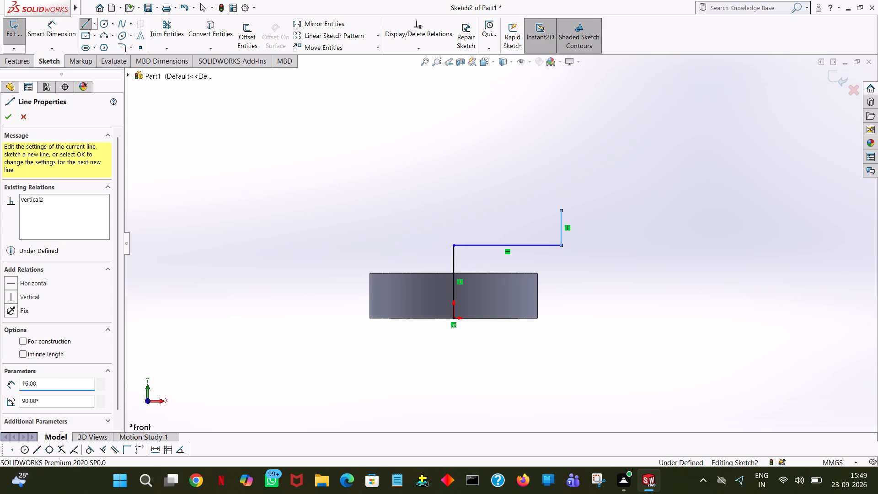
right_click(561, 198)
left_click(579, 201)
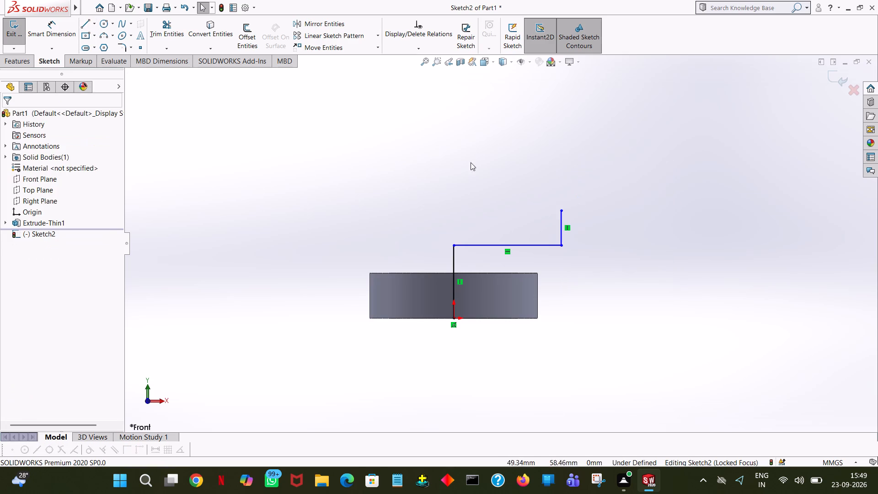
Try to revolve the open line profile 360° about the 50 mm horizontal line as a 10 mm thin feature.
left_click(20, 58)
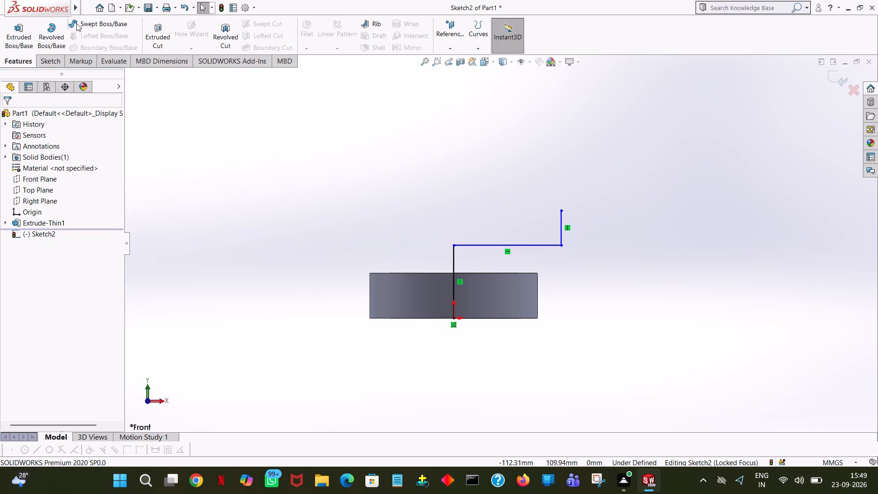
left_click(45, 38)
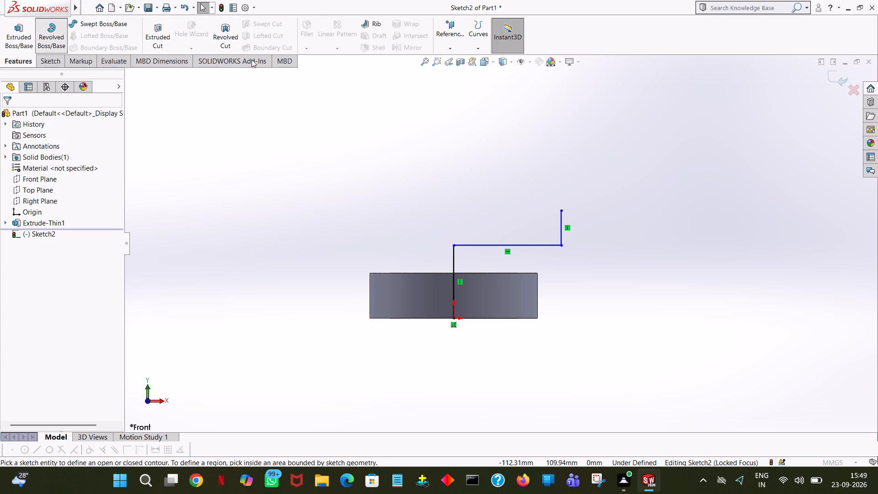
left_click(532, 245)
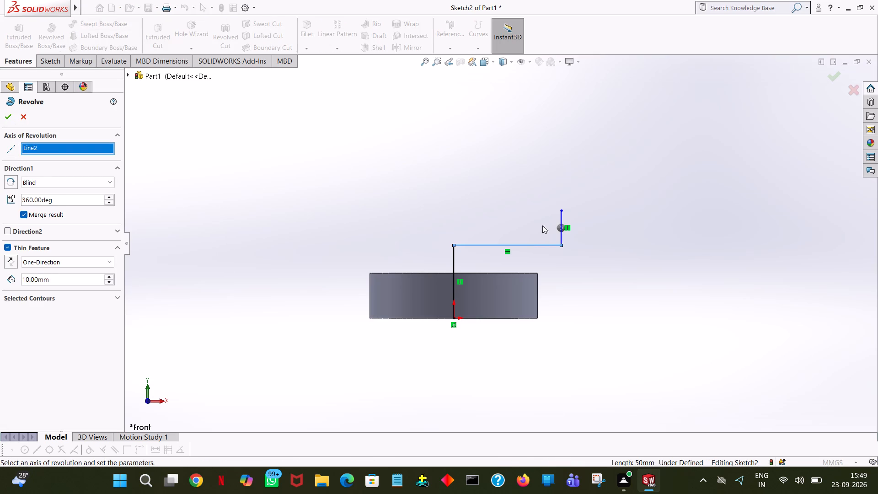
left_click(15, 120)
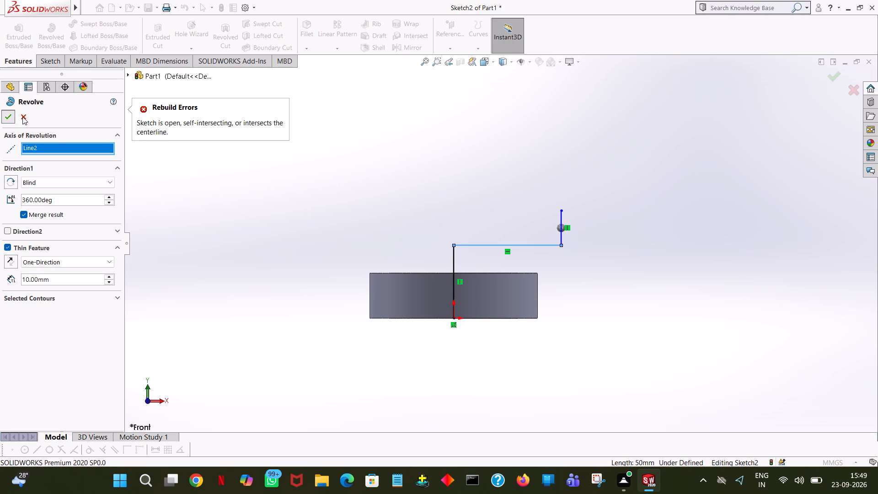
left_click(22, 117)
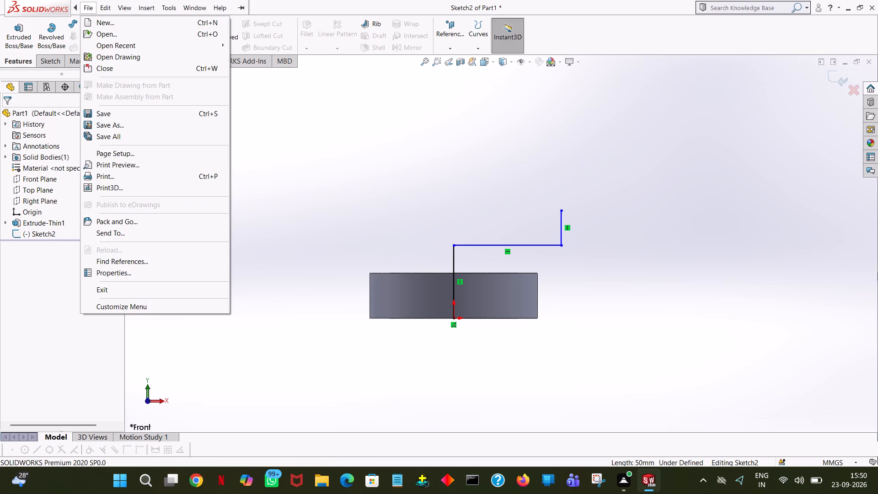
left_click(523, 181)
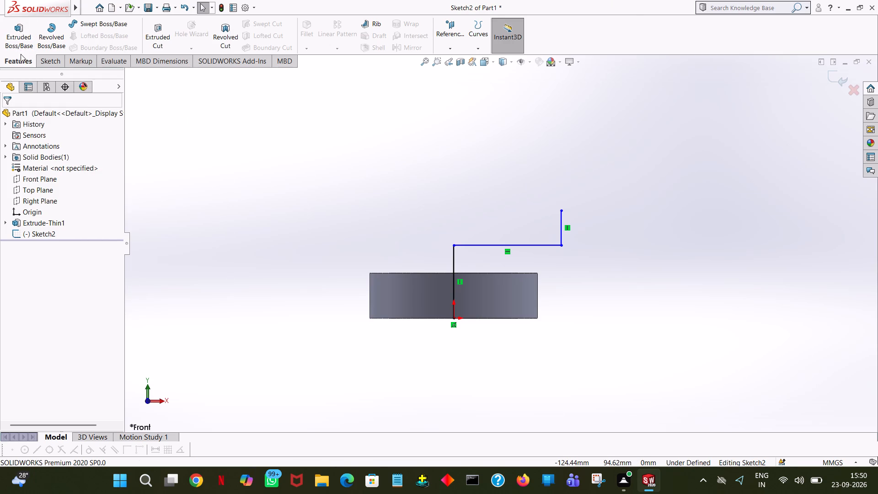
Draw a horizontal line in the -X direction from the 16 mm line's top end, with its length set to 50+16 mm.
left_click(44, 57)
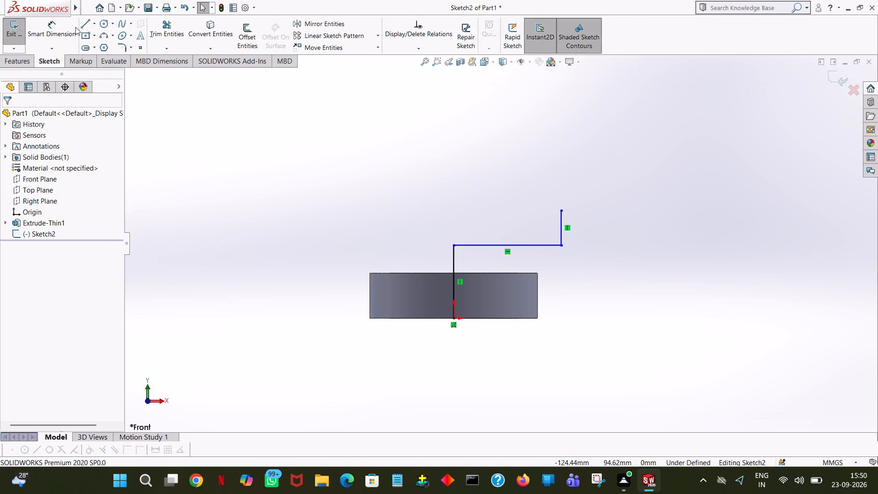
left_click(89, 23)
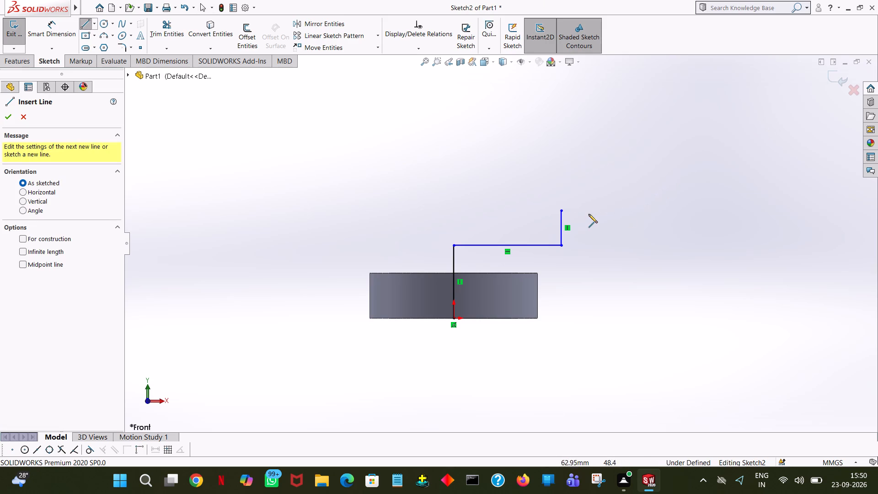
left_click(561, 210)
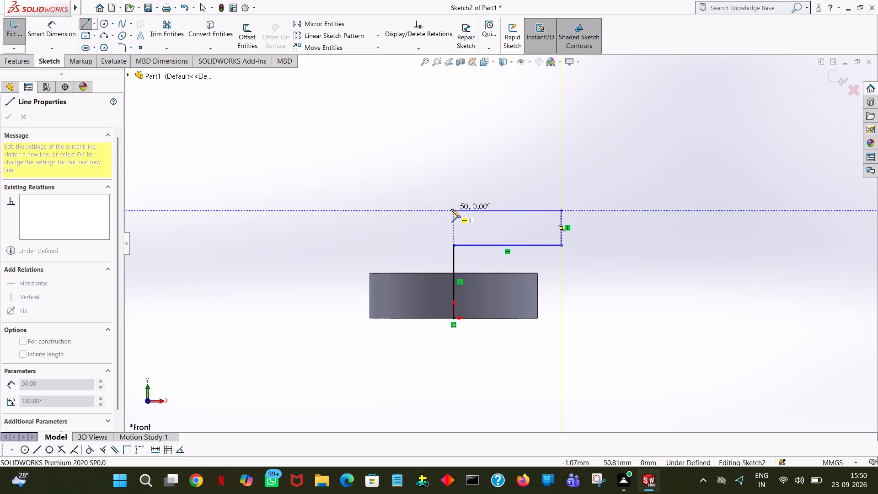
left_click(412, 210)
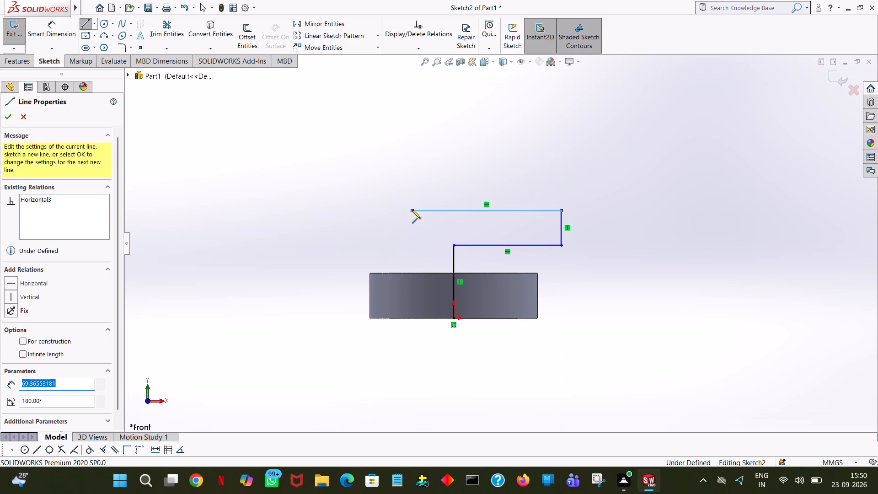
type("50+16")
key("Return")
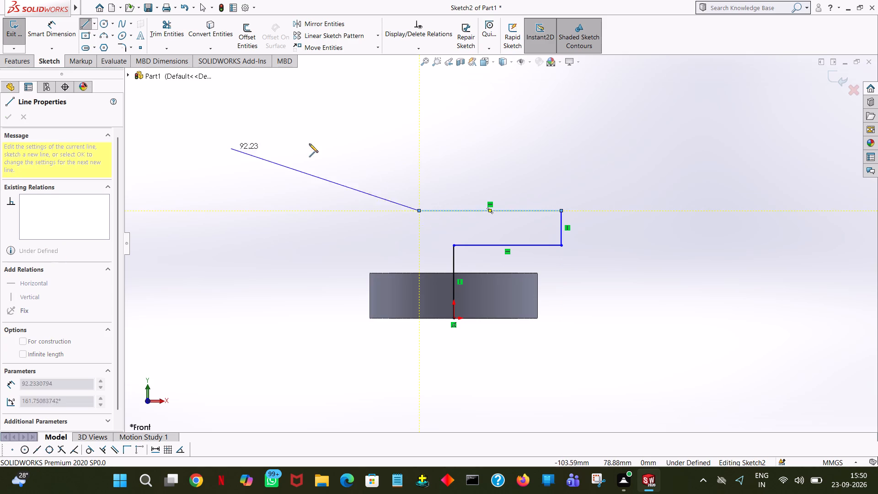
right_click(417, 138)
left_click(431, 141)
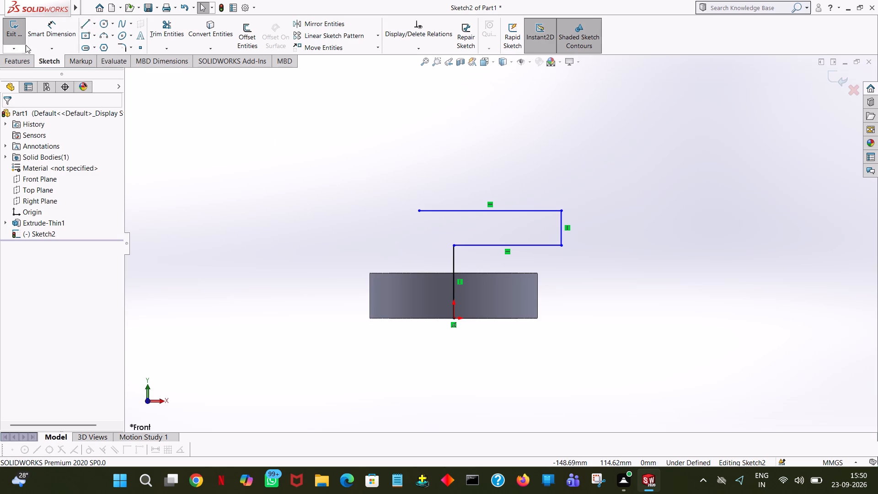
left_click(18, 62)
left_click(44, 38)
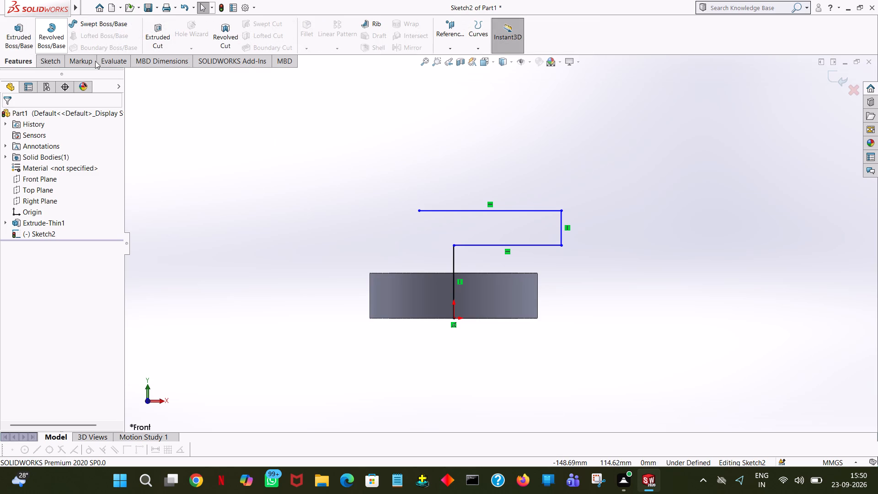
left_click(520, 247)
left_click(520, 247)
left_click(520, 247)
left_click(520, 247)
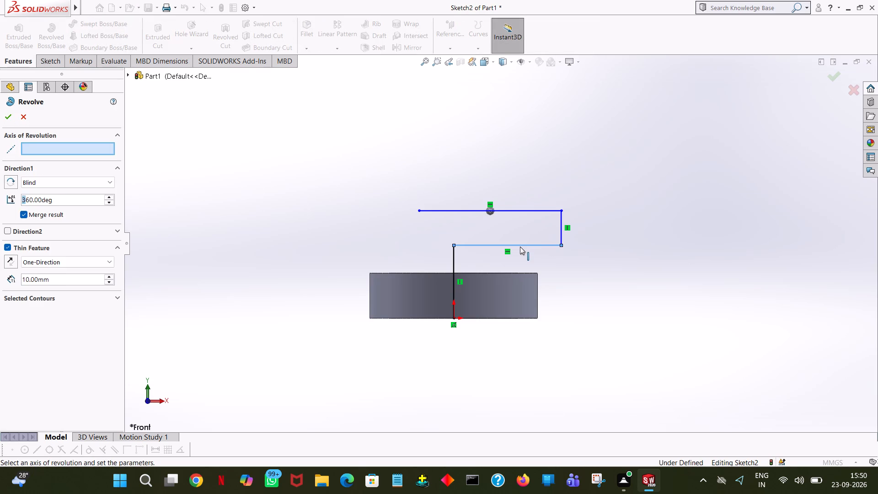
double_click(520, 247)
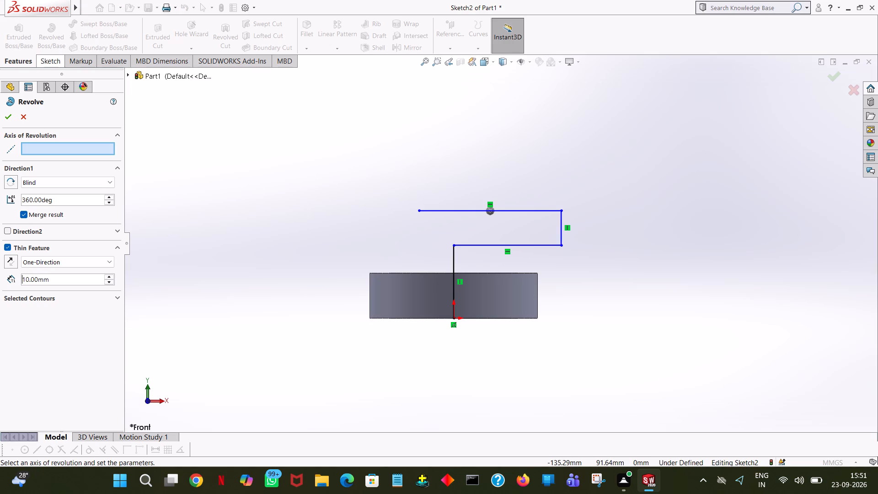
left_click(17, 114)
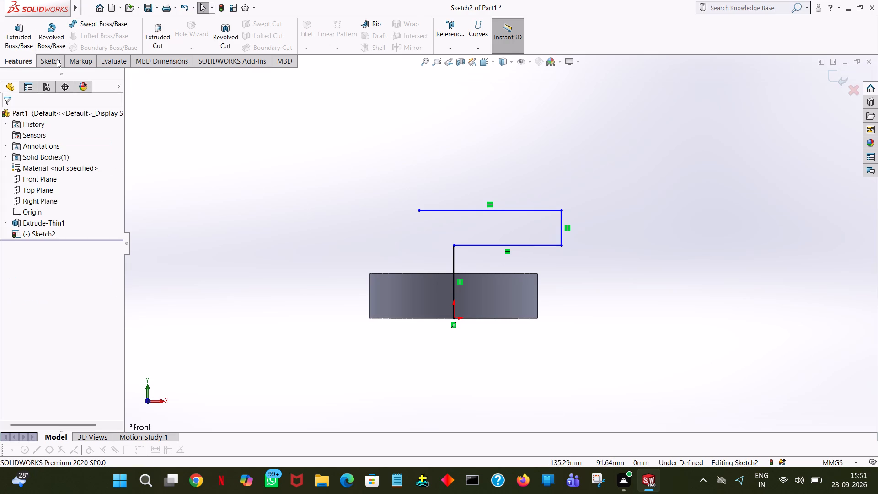
Close the profile with a 16 mm vertical line down from the upper line's free end and a 16 mm horizontal line to the 34 mm line's top.
left_click(57, 60)
left_click(80, 21)
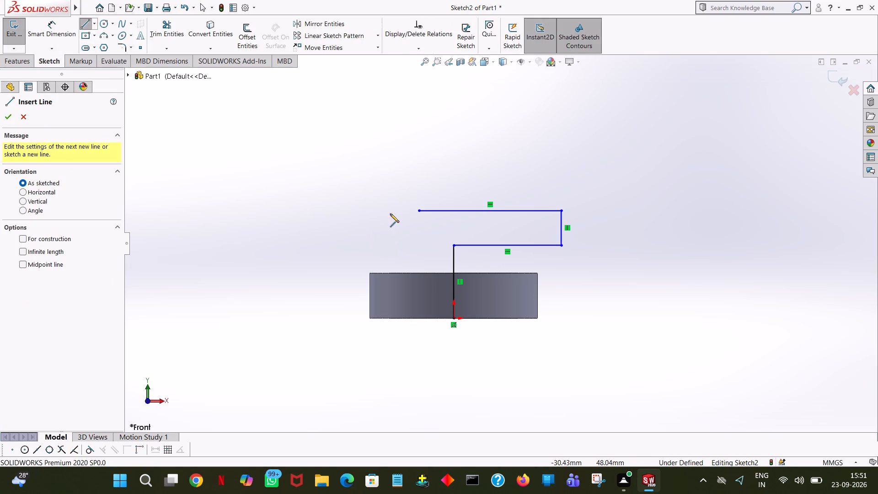
left_click(418, 212)
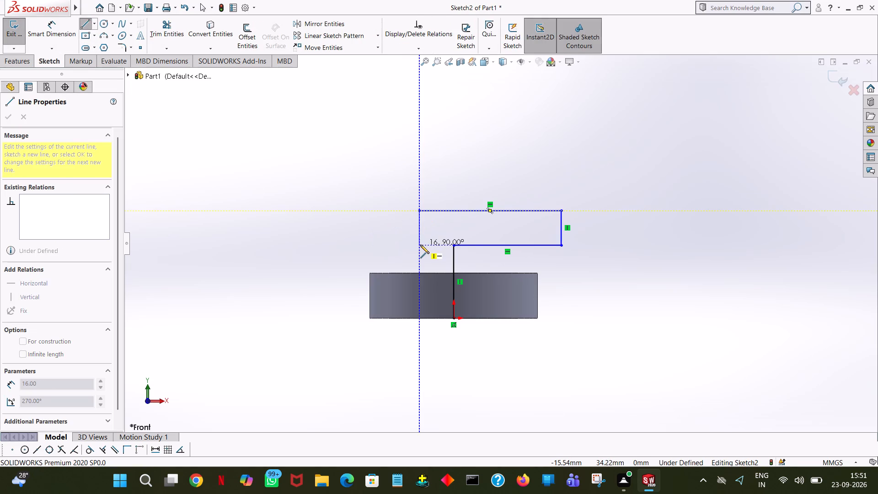
left_click(419, 246)
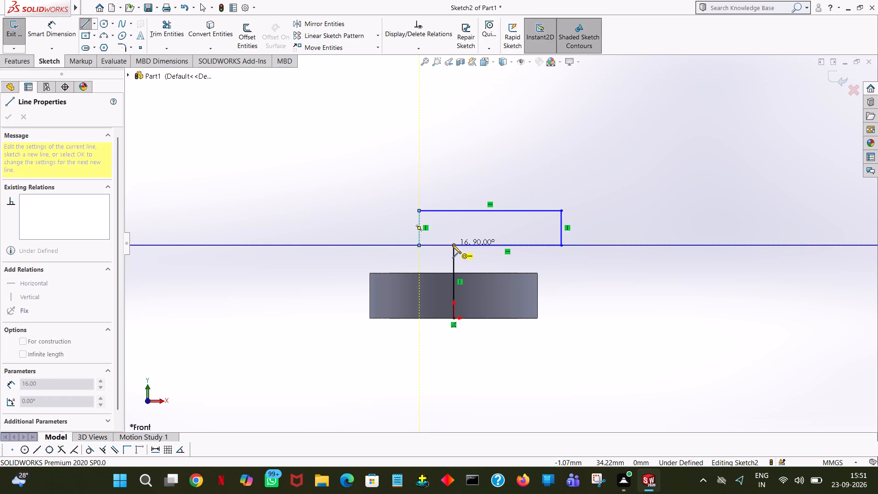
left_click(452, 245)
right_click(452, 245)
left_click(480, 256)
left_click(482, 139)
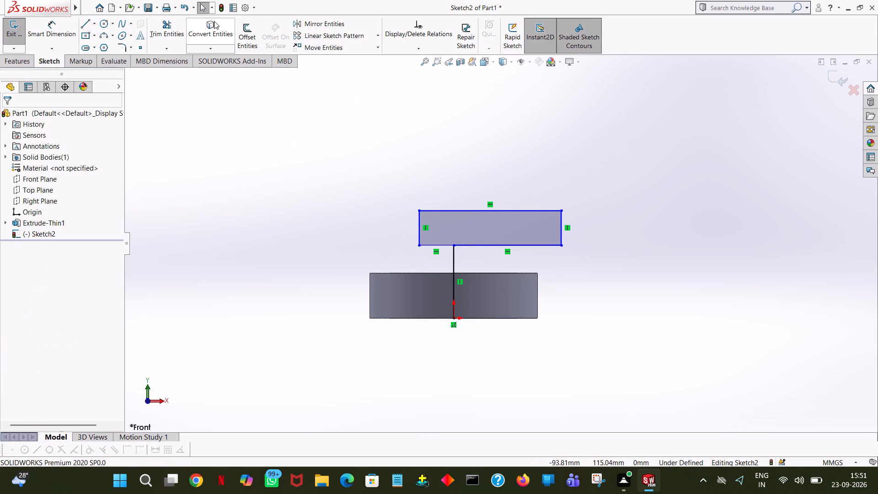
Trim away both horizontal segments along the bottom of the rectangular profile.
left_click(171, 32)
left_click(509, 247)
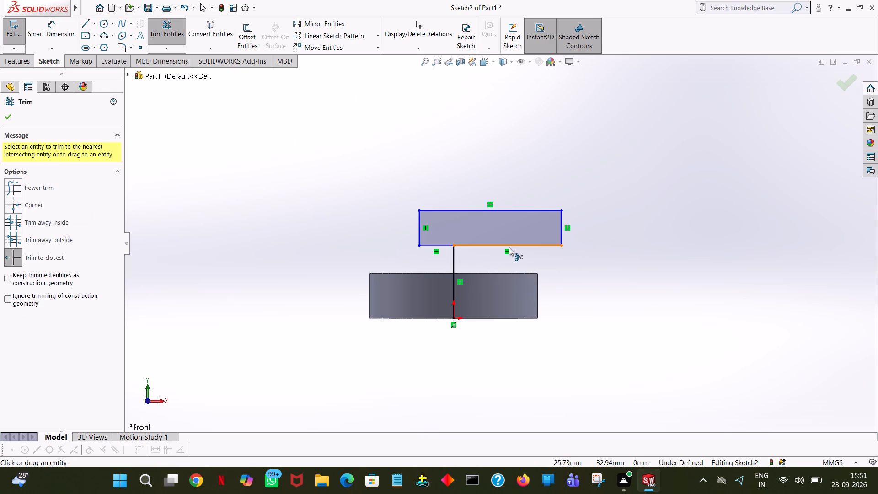
left_click(444, 247)
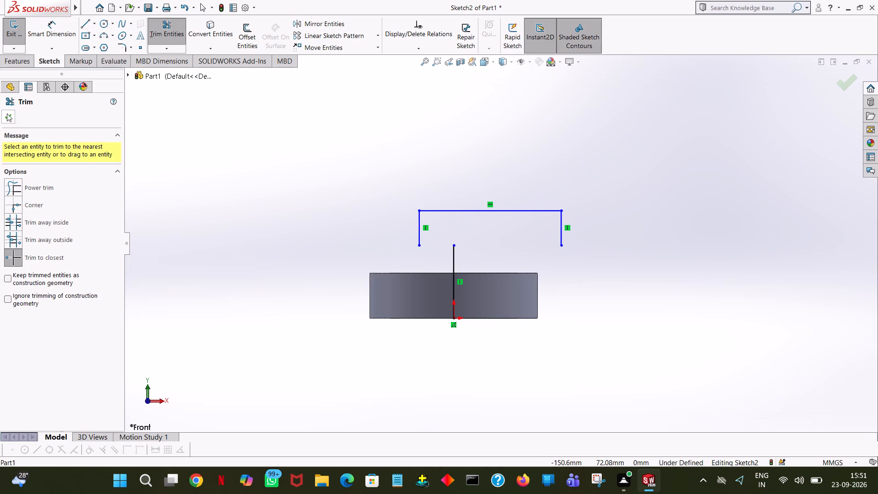
left_click(10, 119)
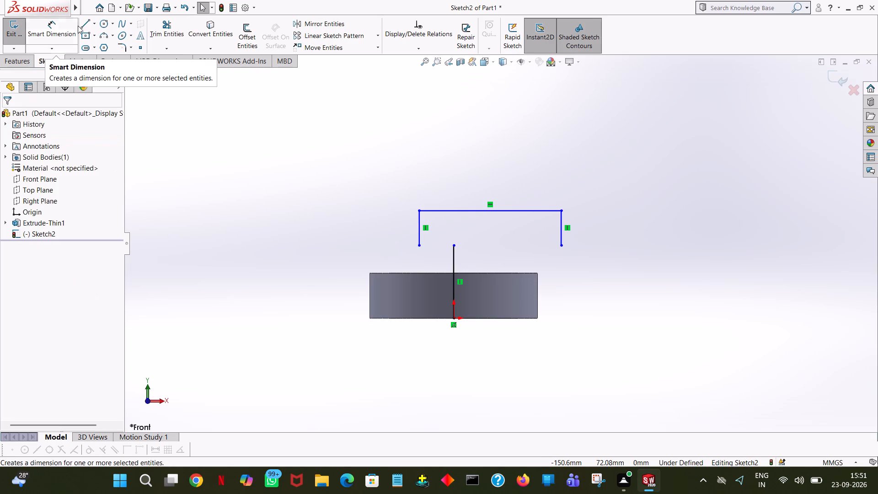
Draw a single 66 mm horizontal line joining the lower ends of the two 16 mm vertical lines.
left_click(79, 25)
left_click(87, 25)
left_click(418, 245)
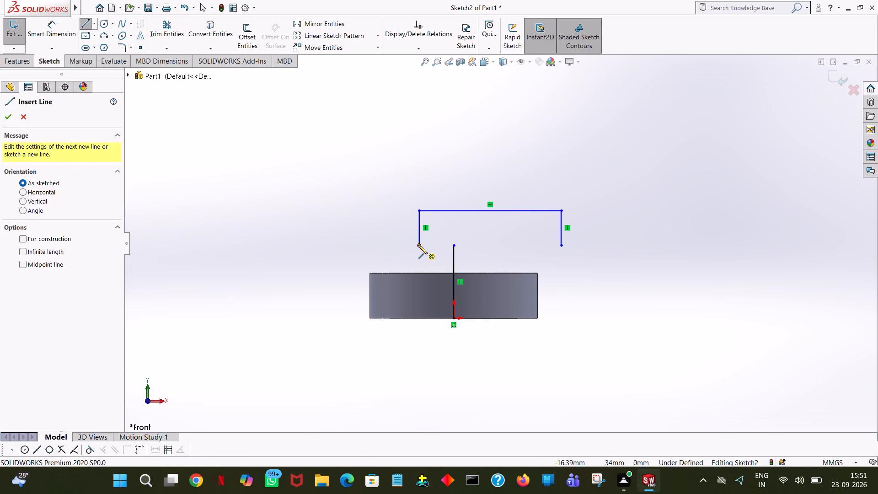
left_click(562, 246)
right_click(562, 246)
left_click(576, 250)
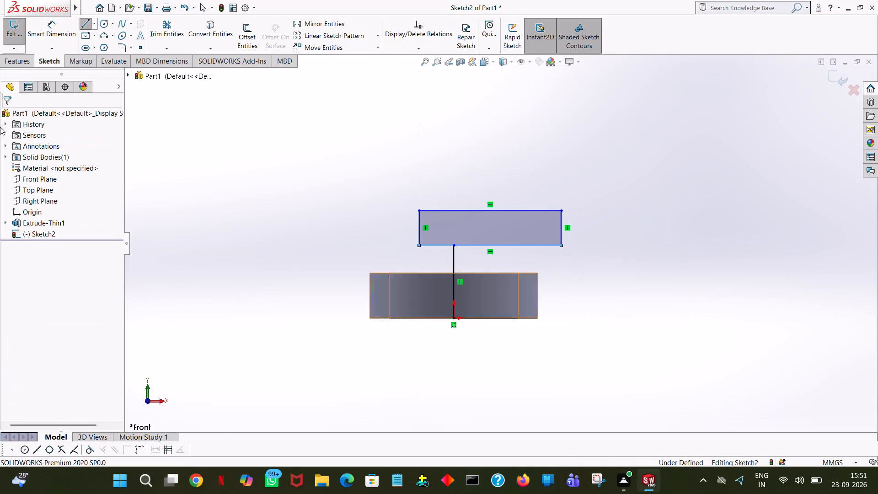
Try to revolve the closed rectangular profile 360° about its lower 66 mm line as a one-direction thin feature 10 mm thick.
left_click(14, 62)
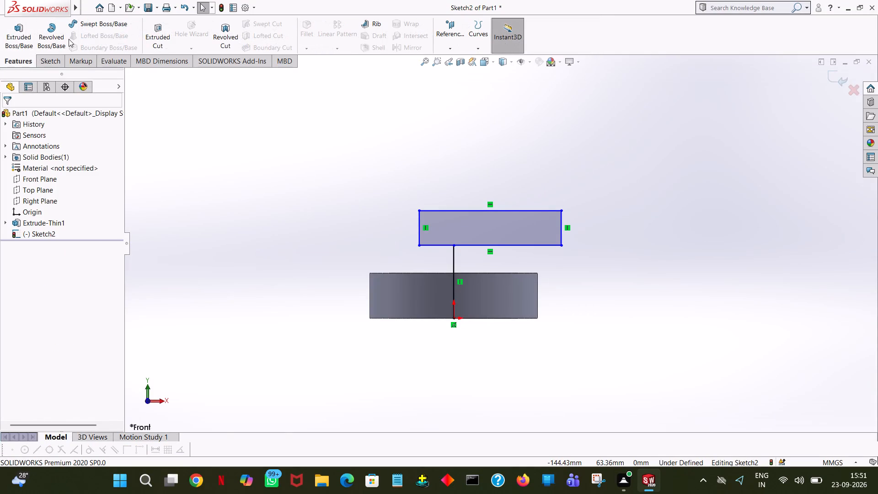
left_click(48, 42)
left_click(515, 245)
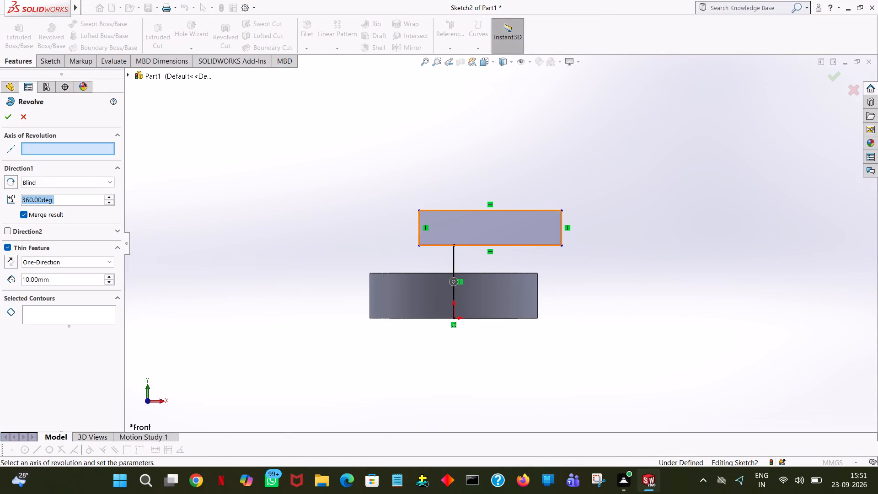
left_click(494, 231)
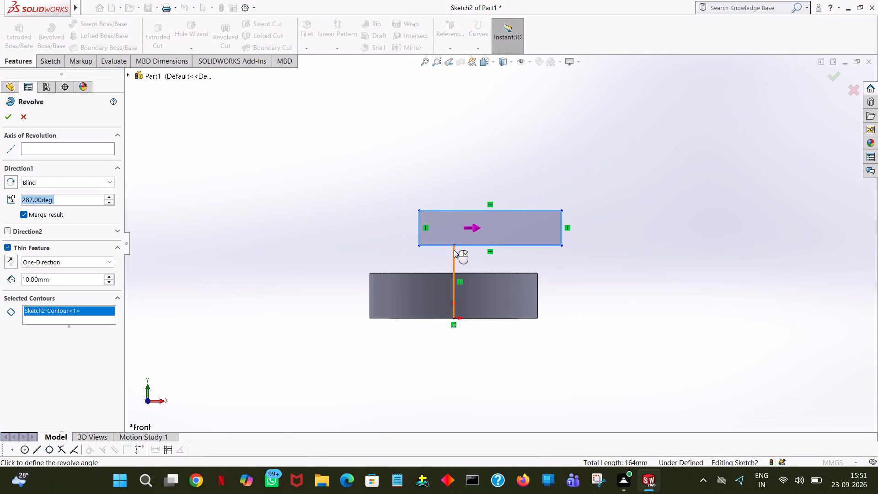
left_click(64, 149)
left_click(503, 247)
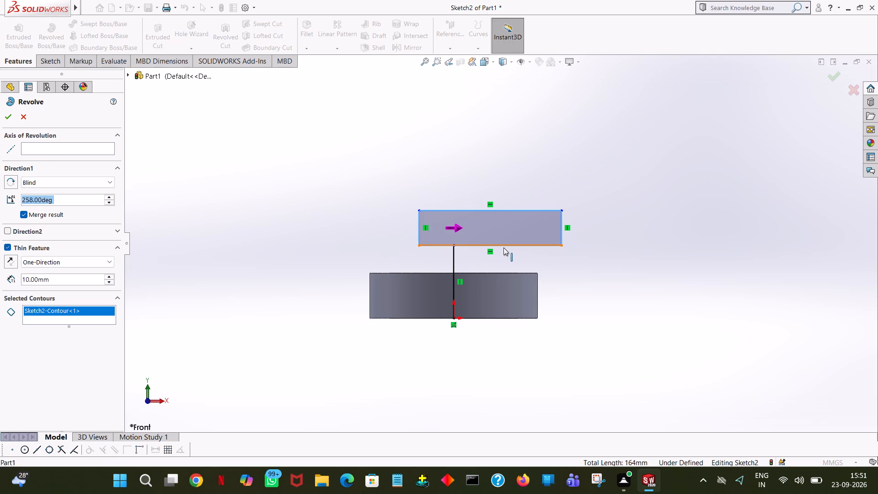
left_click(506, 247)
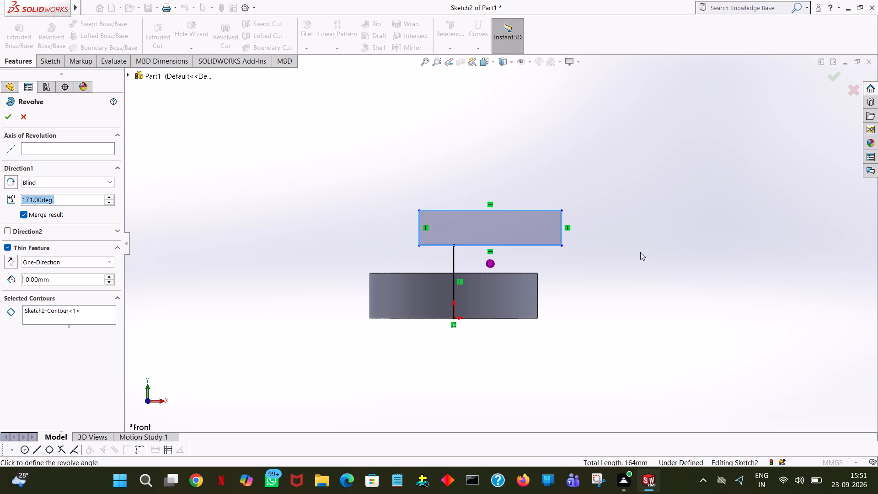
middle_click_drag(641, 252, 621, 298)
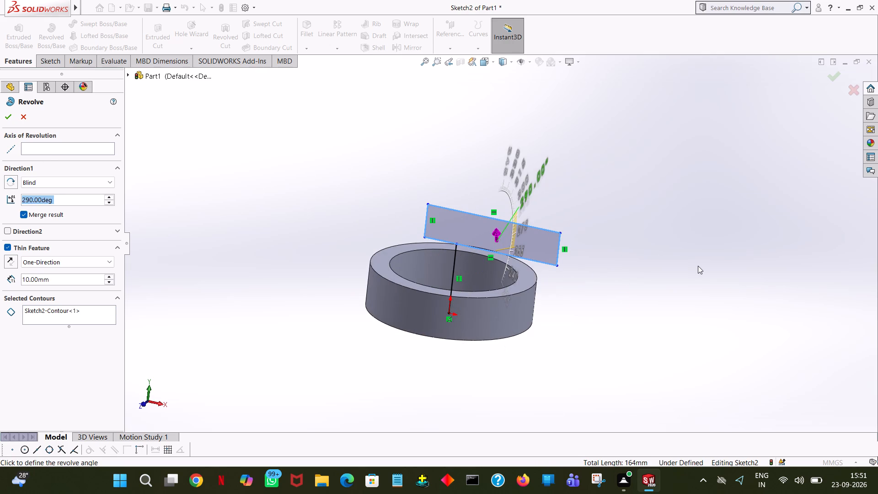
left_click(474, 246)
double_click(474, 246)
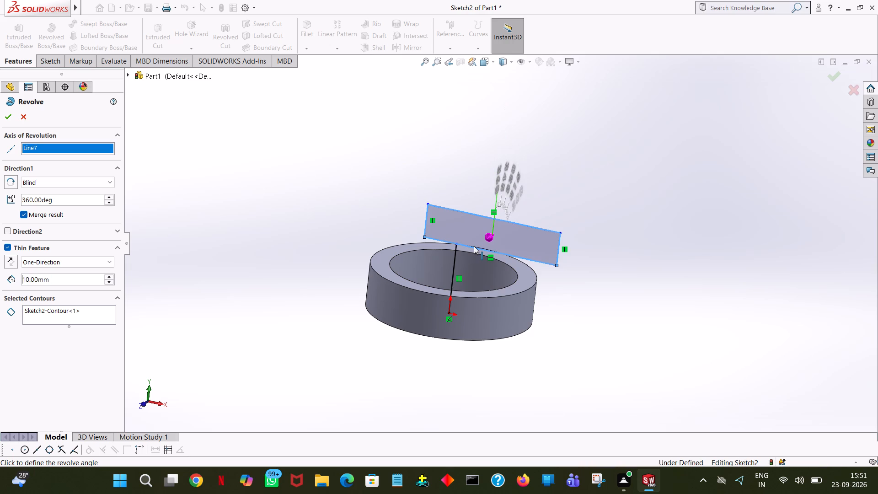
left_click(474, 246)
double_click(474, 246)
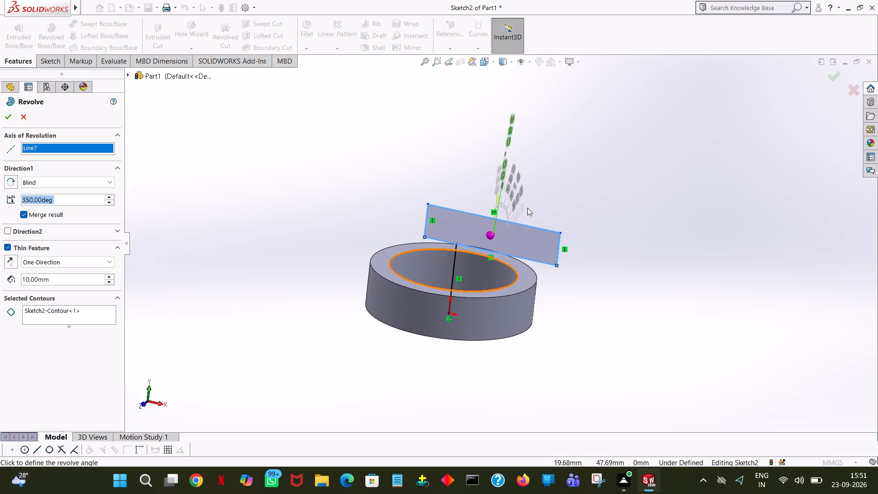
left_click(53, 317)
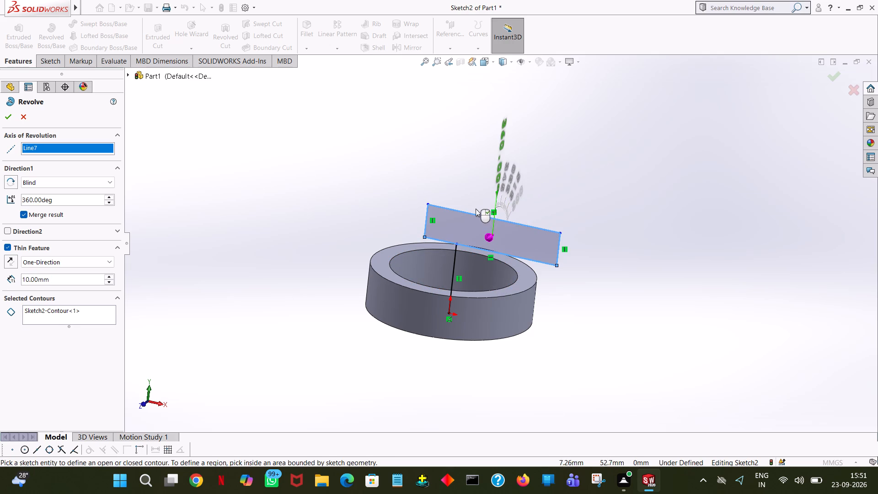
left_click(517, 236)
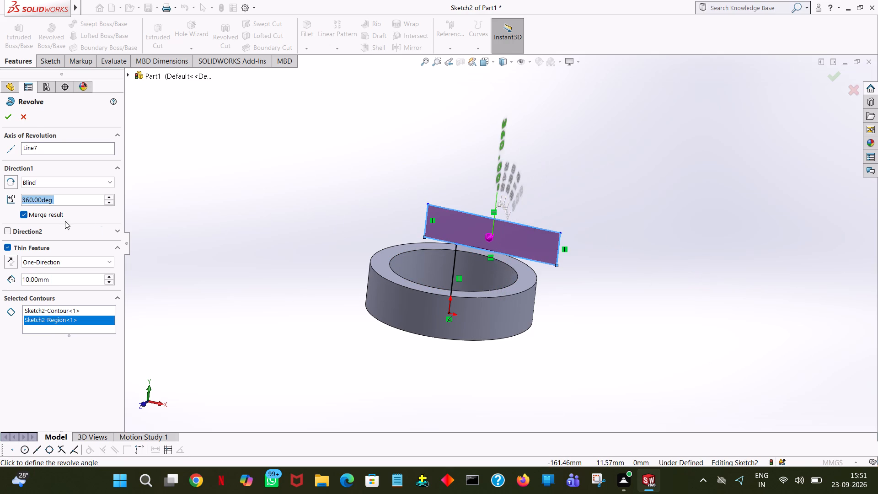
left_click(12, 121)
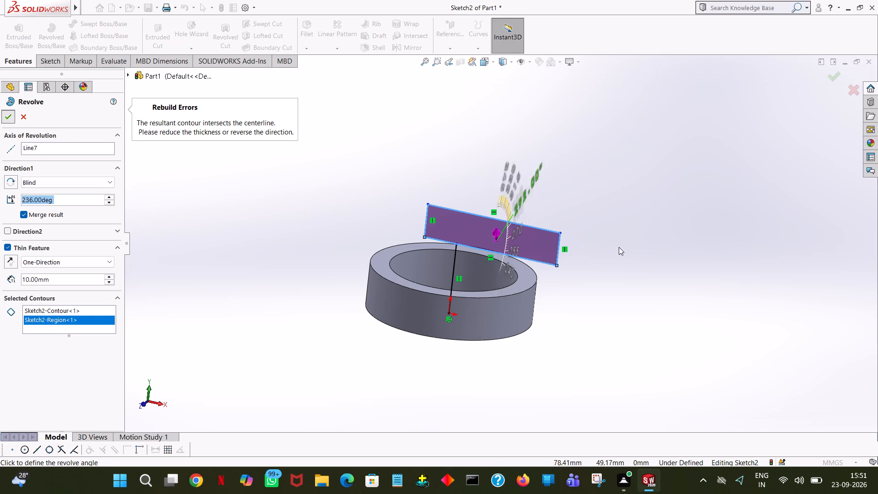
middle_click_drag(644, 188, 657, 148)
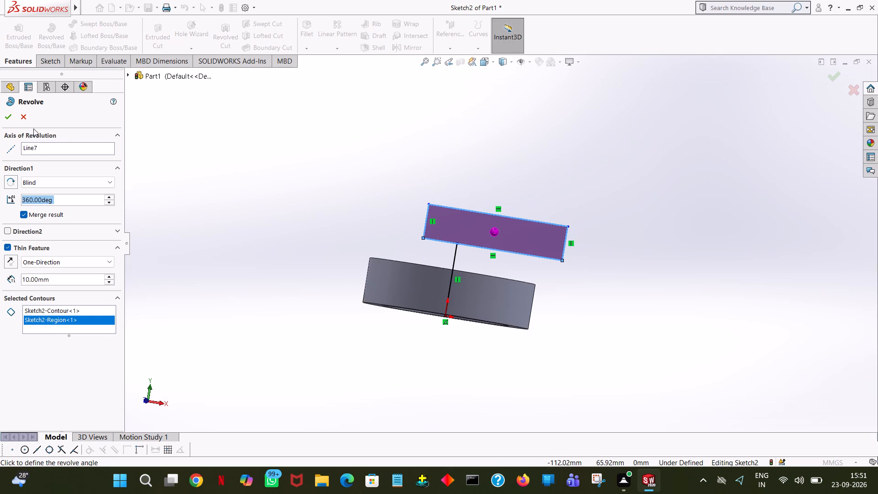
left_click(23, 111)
Trim away the vertical line running from the origin up to the rectangular profile's lower edge.
right_click(48, 69)
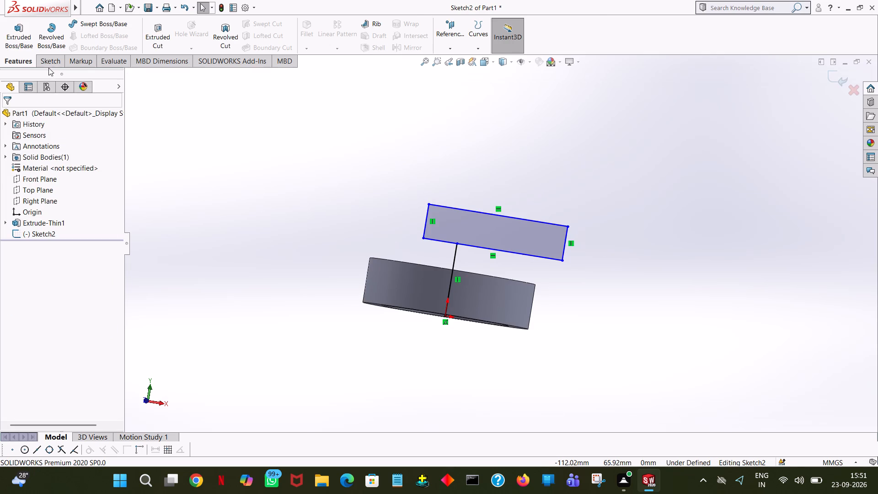
left_click(48, 66)
left_click(166, 37)
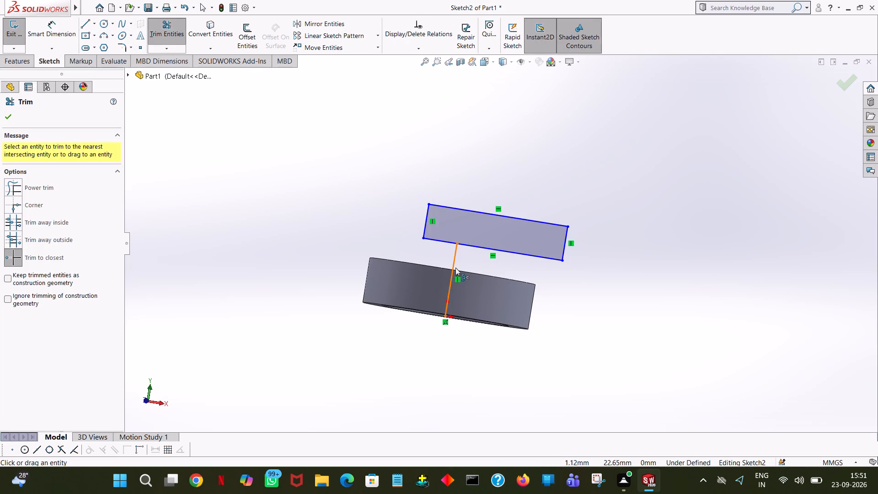
left_click(455, 267)
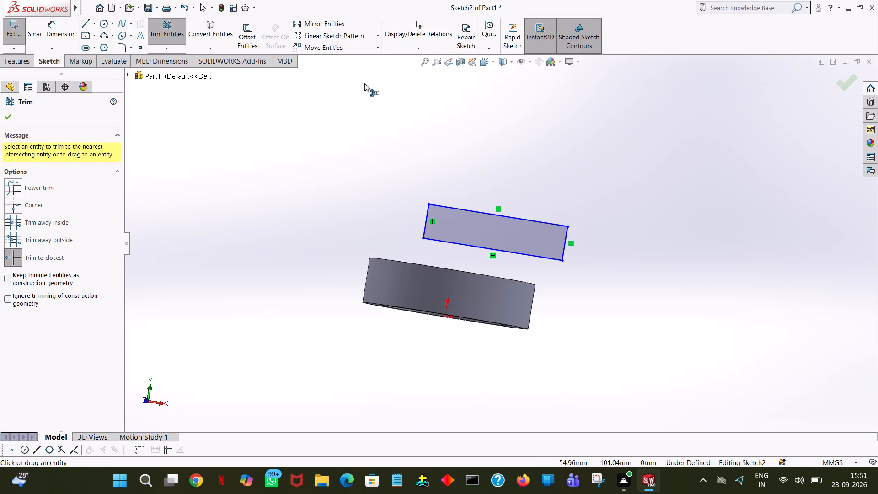
middle_click_drag(364, 84, 304, 140)
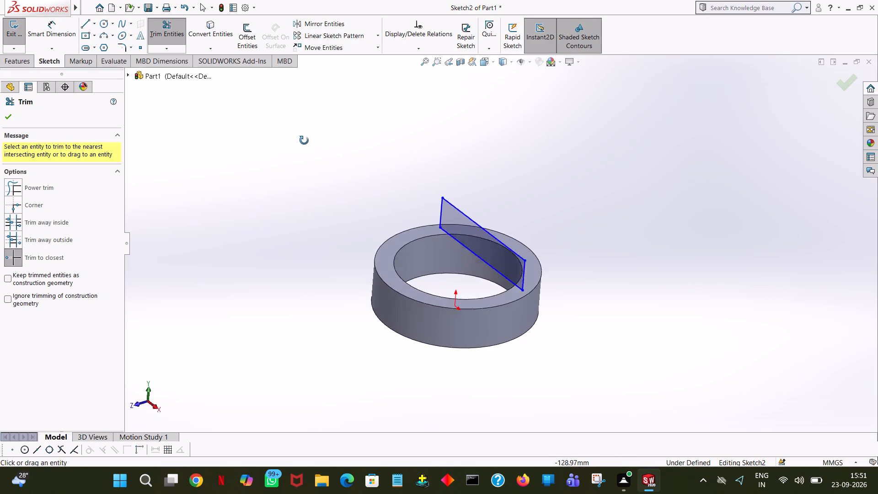
middle_click_drag(304, 140, 367, 110)
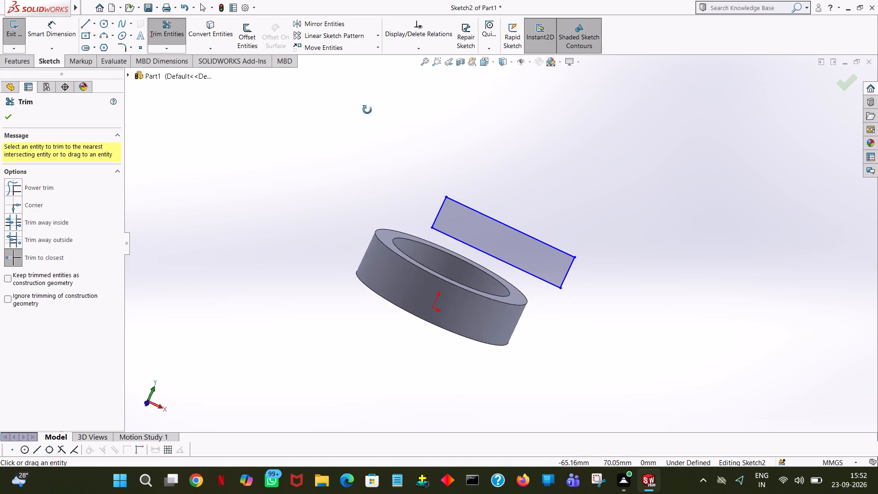
middle_click_drag(367, 110, 370, 85)
left_click(8, 117)
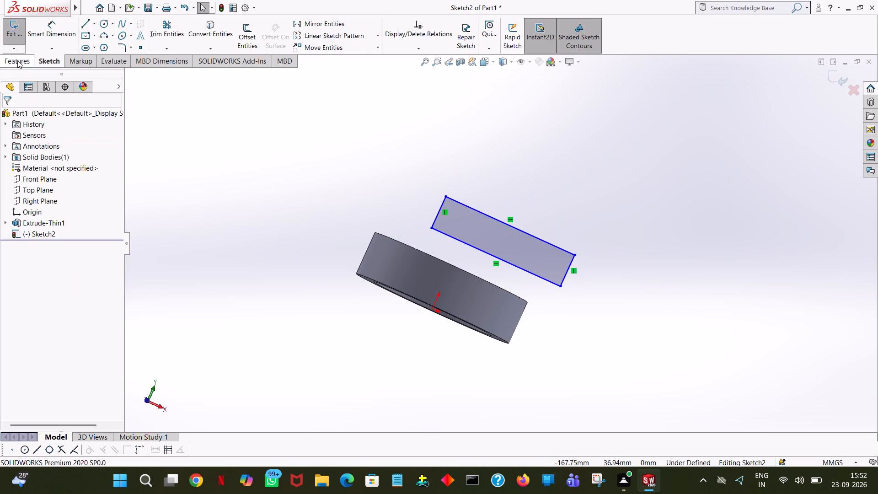
Set up a 360° blind revolve of the rectangular profile about its lower 66 mm line, with merged result.
left_click(17, 60)
left_click(55, 27)
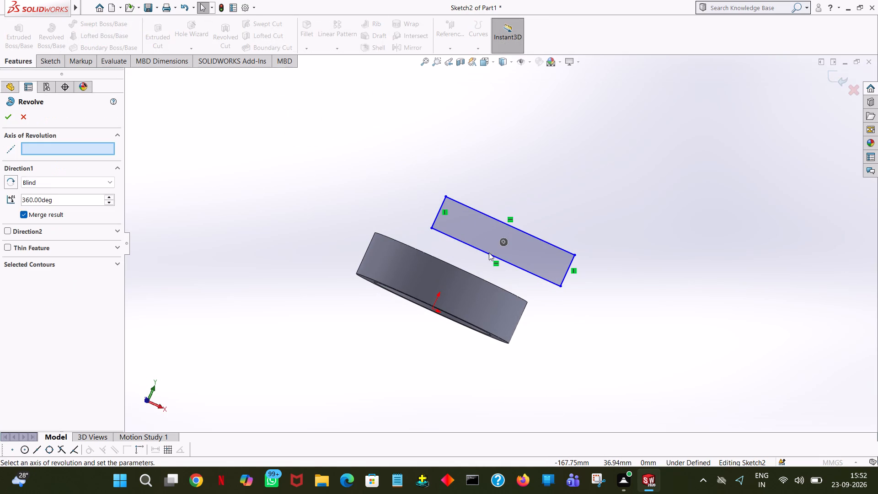
left_click(485, 253)
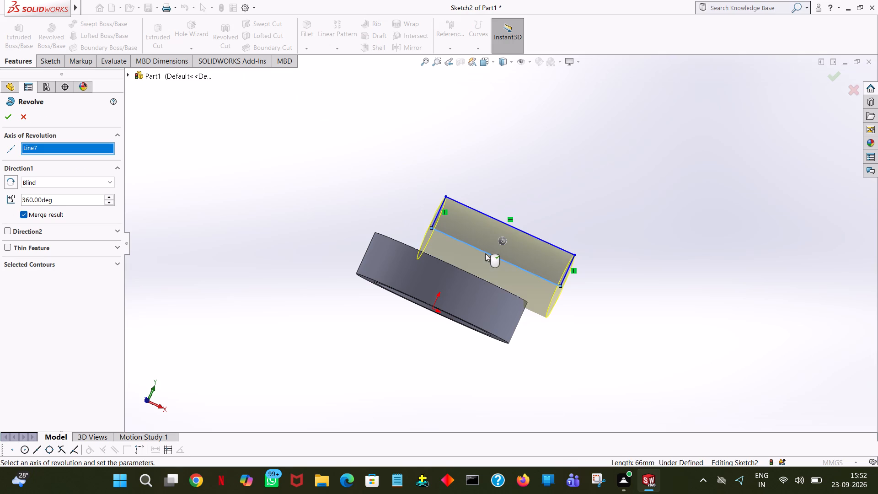
middle_click_drag(650, 280, 570, 225)
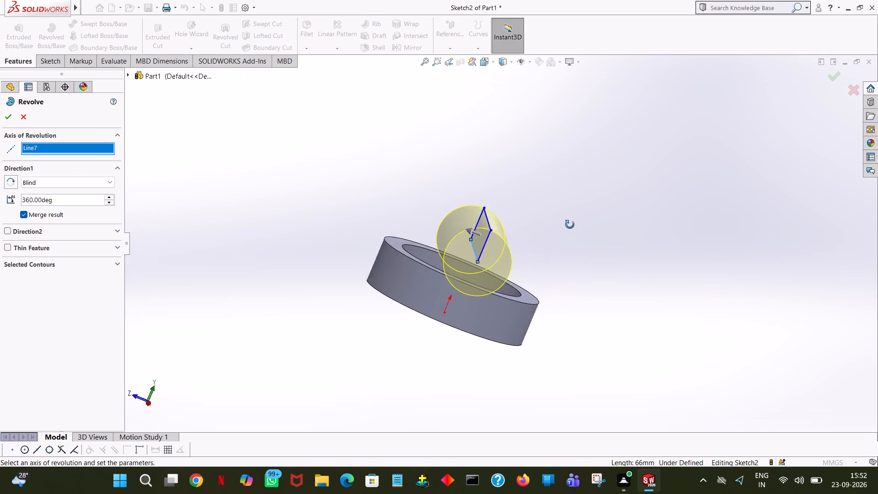
middle_click_drag(570, 225, 619, 206)
middle_click_drag(654, 196, 680, 235)
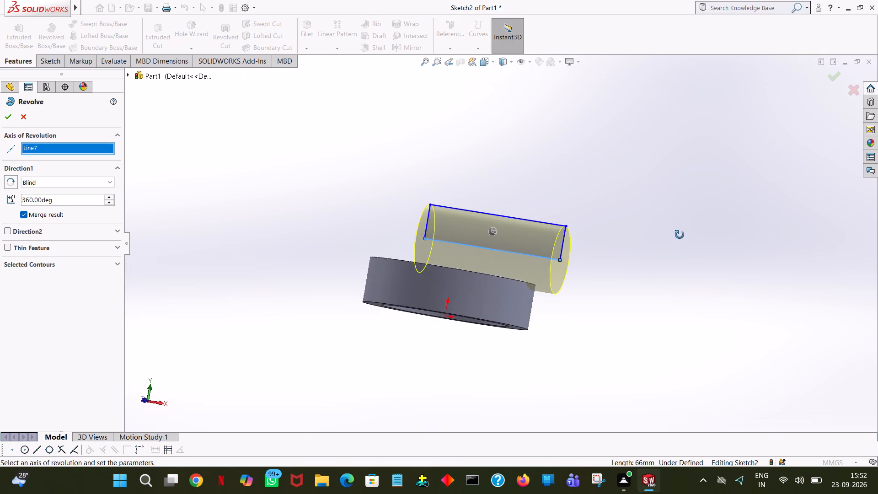
middle_click_drag(680, 235, 706, 238)
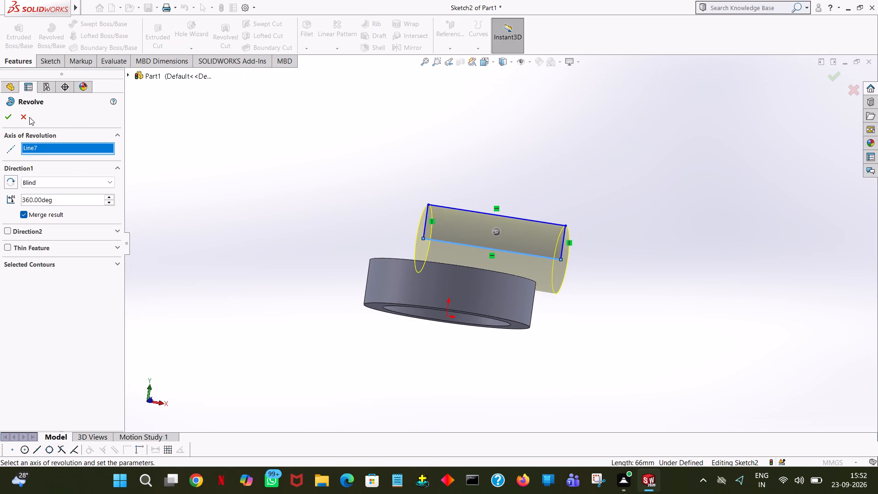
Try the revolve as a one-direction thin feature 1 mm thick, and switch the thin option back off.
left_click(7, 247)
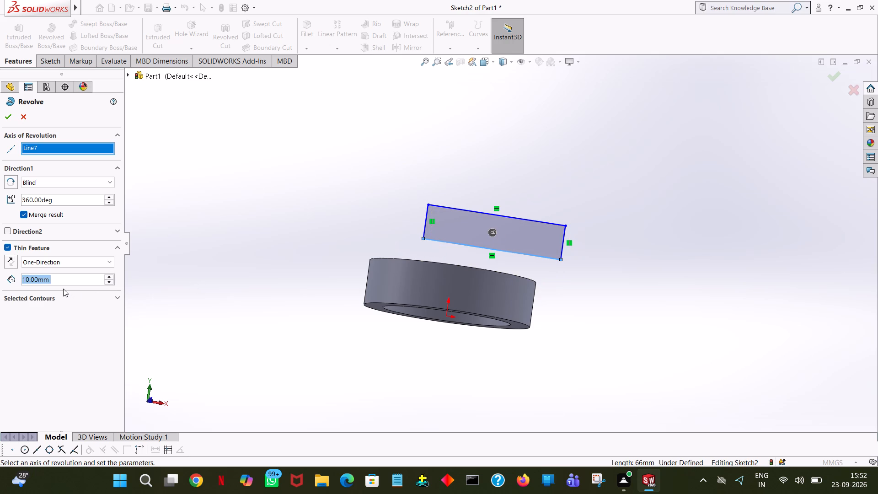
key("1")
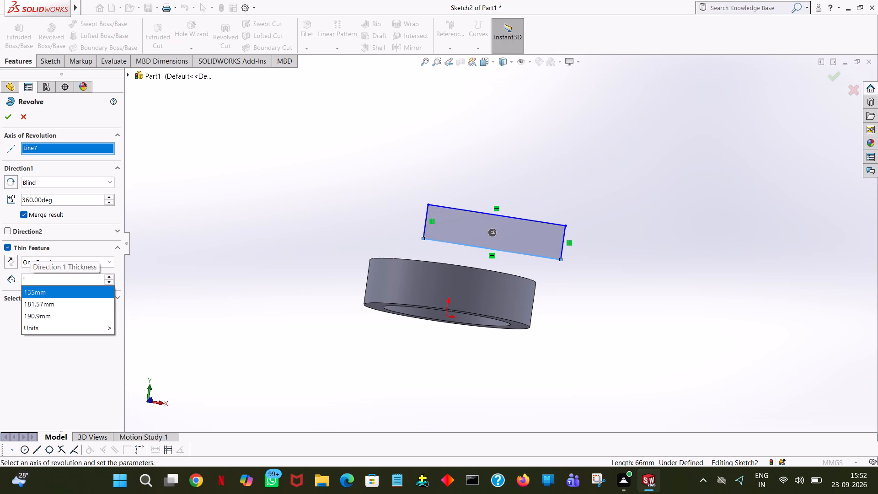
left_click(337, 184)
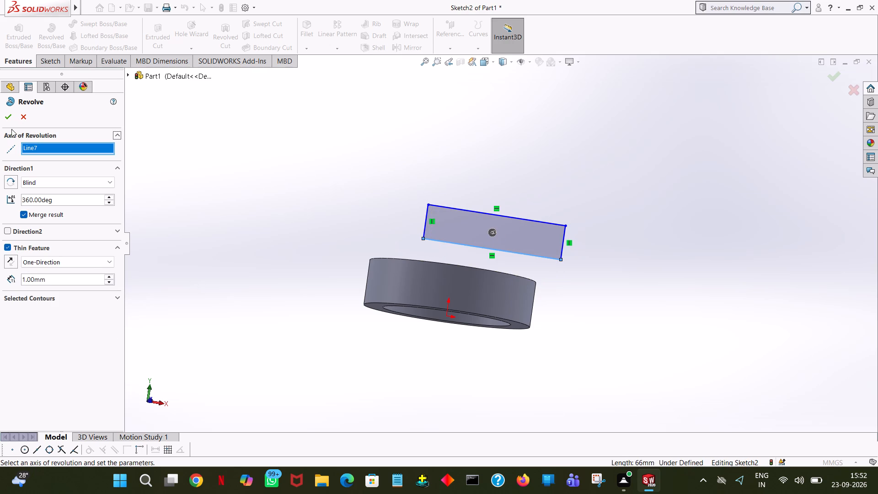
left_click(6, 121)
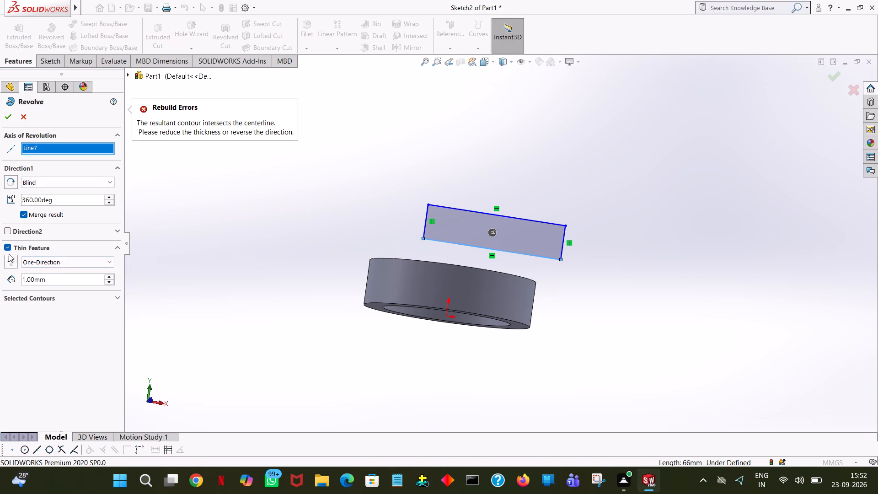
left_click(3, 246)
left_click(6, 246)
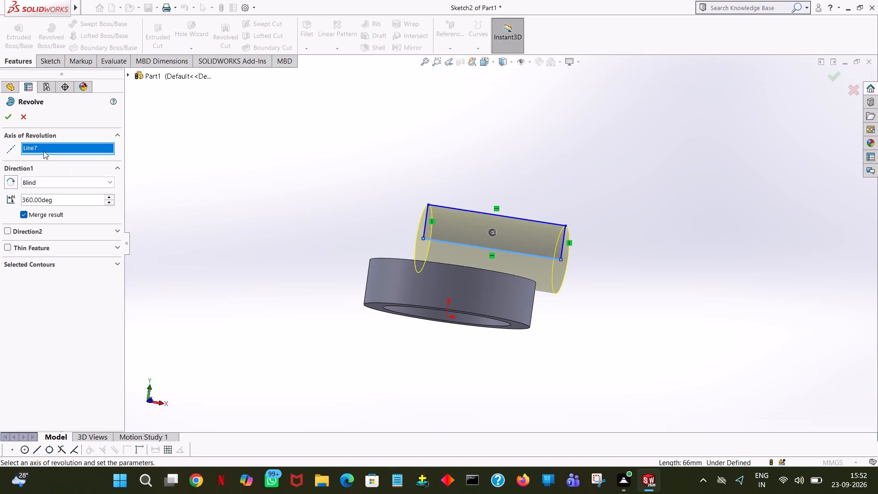
Complete the solid 360° revolve of the rectangular profile into a horizontal cylinder above the base ring.
left_click(11, 117)
left_click(662, 205)
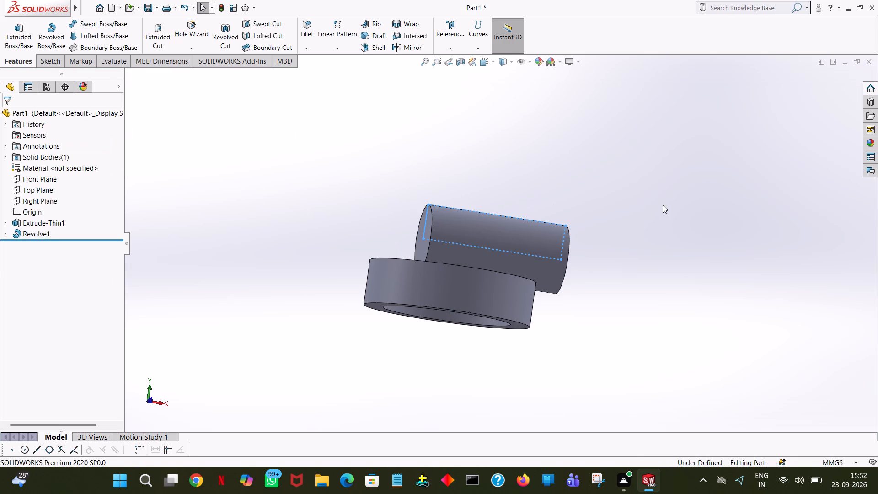
Examine the revolved cylinder and its position against the base ring from isometric and other angles.
middle_click_drag(671, 202, 691, 216)
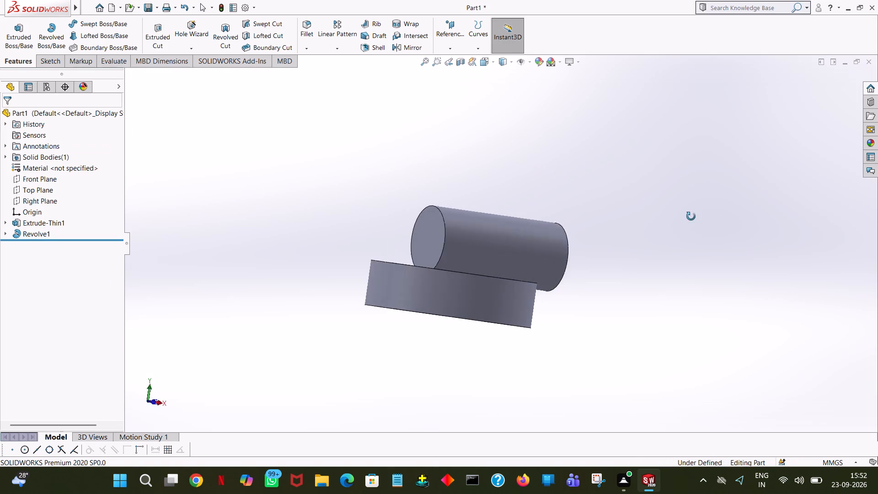
middle_click_drag(691, 216, 660, 210)
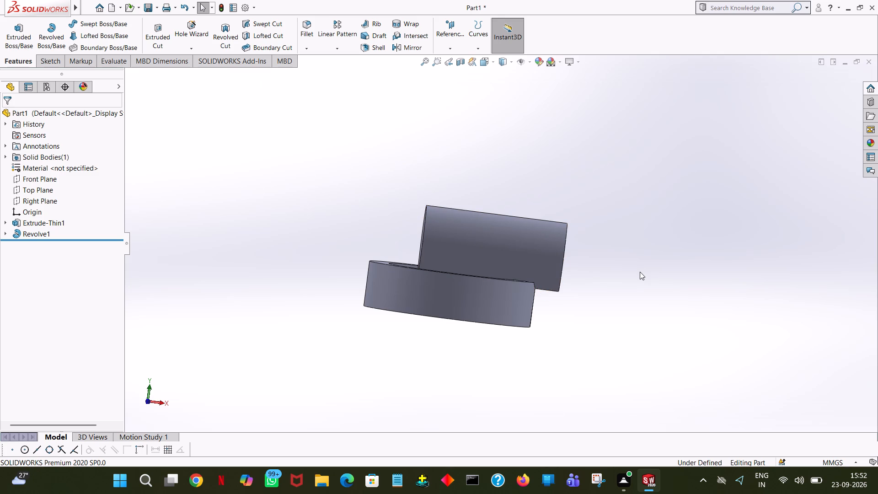
key("ctrl+7")
middle_click_drag(711, 334, 760, 305)
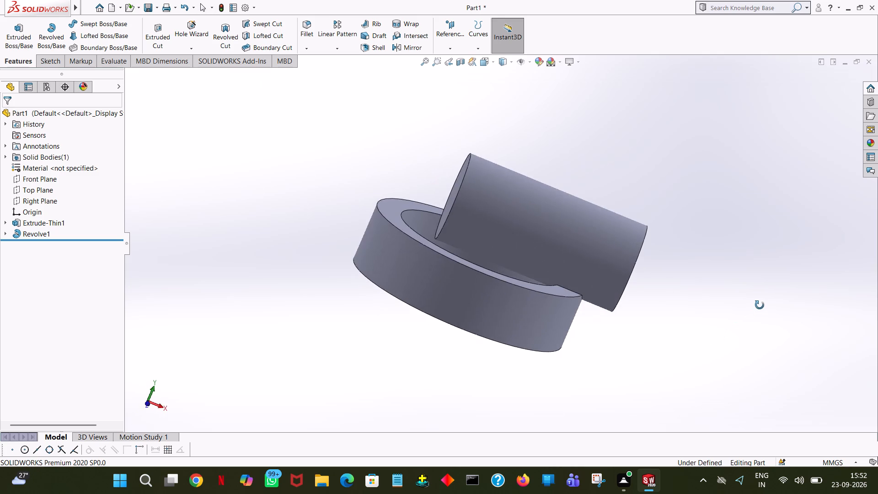
middle_click_drag(760, 305, 783, 306)
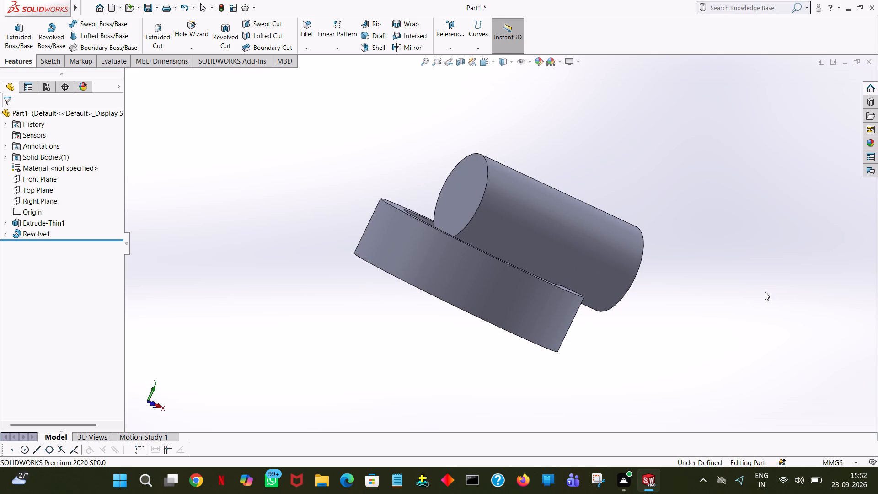
middle_click_drag(574, 172, 513, 168)
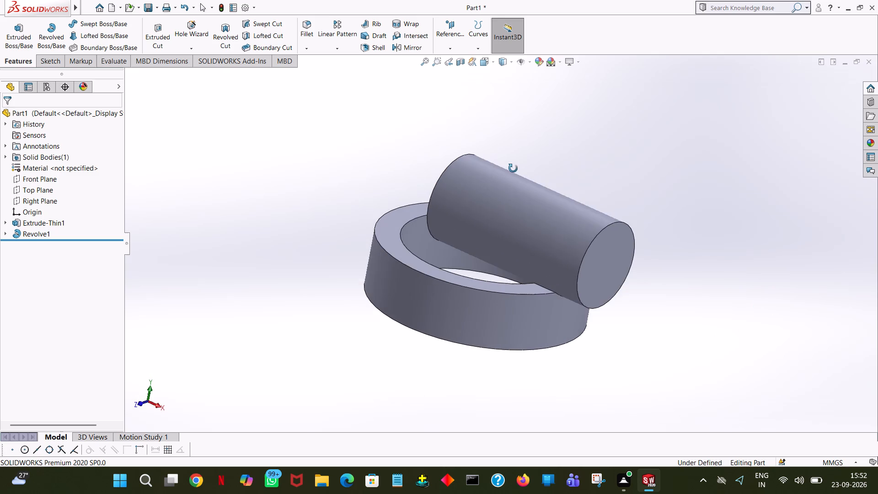
middle_click_drag(513, 168, 553, 177)
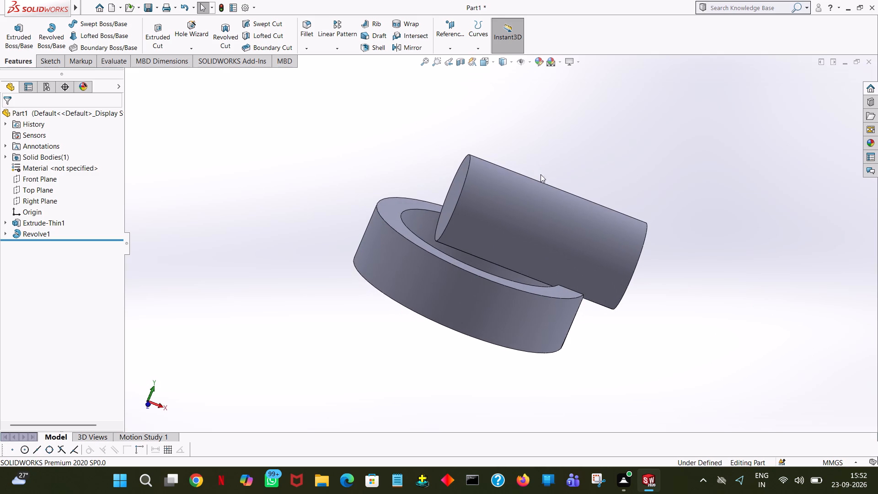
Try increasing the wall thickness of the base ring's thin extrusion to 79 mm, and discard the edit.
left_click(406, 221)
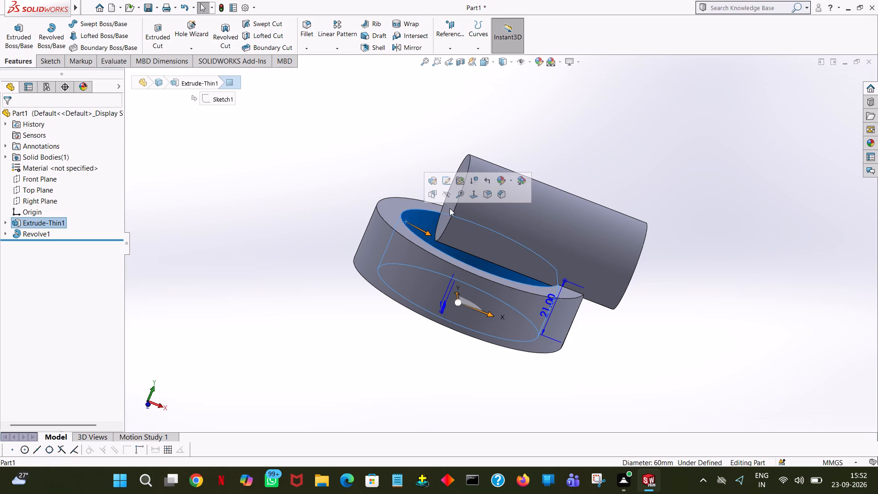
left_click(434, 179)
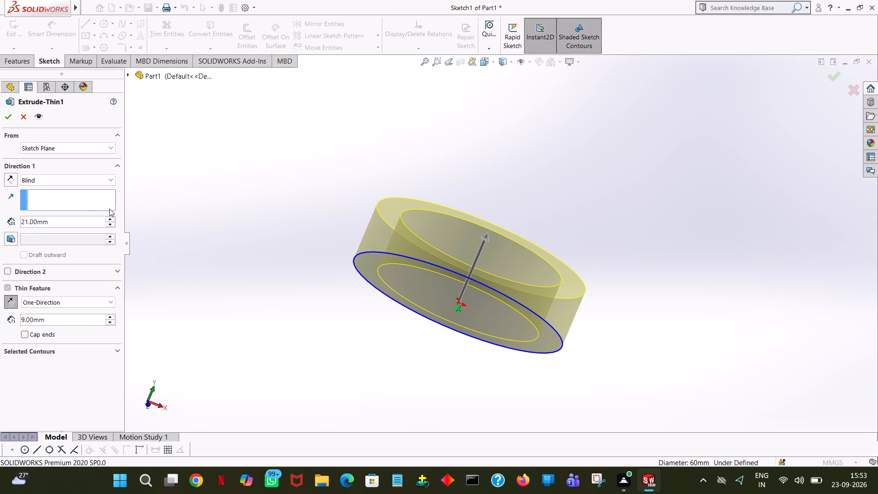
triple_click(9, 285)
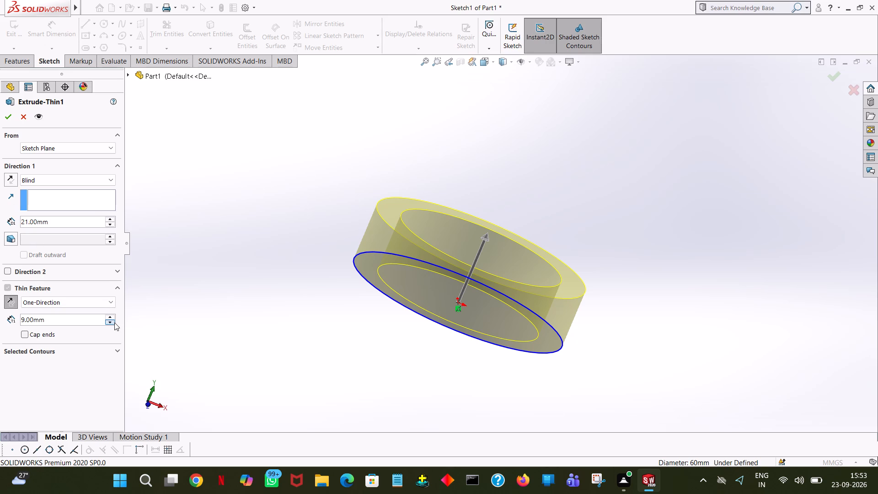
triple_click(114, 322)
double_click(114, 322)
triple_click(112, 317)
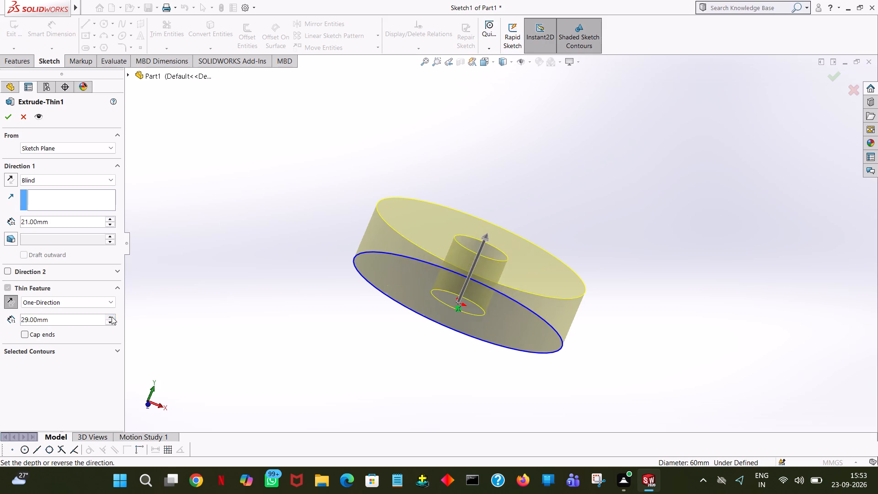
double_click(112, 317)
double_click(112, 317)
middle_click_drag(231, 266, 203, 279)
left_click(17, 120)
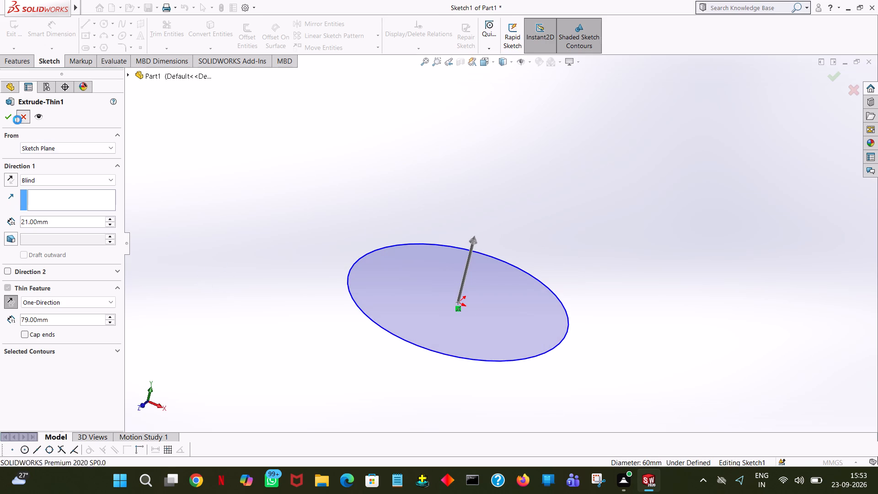
Examine the cylinder over the base ring from several angles, and check the ring's circle sketch.
middle_click_drag(433, 381, 431, 411)
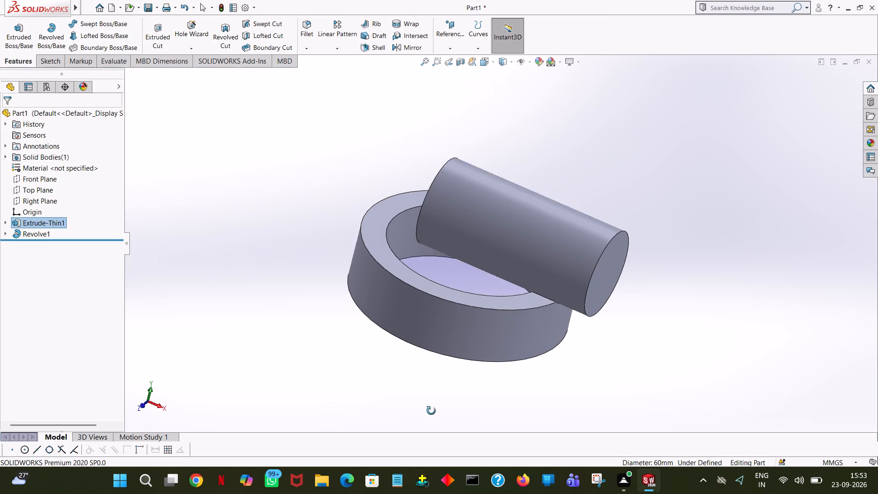
middle_click_drag(431, 411, 435, 362)
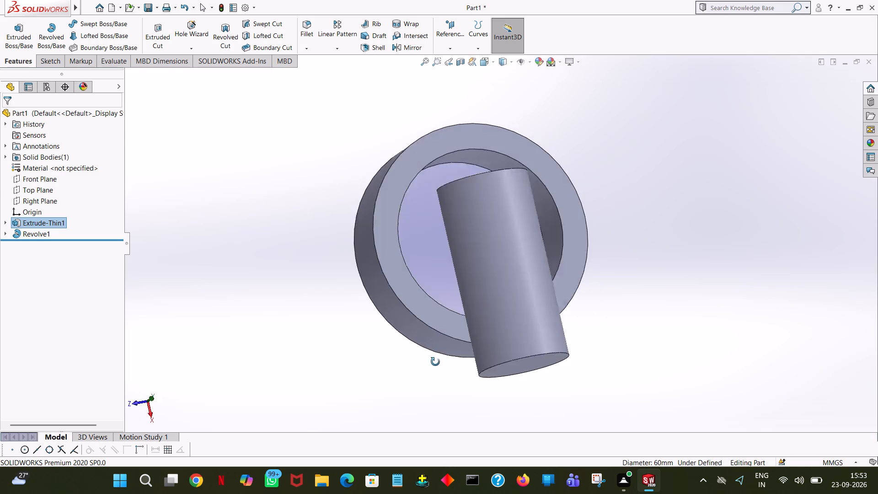
middle_click_drag(435, 362, 415, 353)
left_click(680, 158)
middle_click_drag(595, 205, 581, 96)
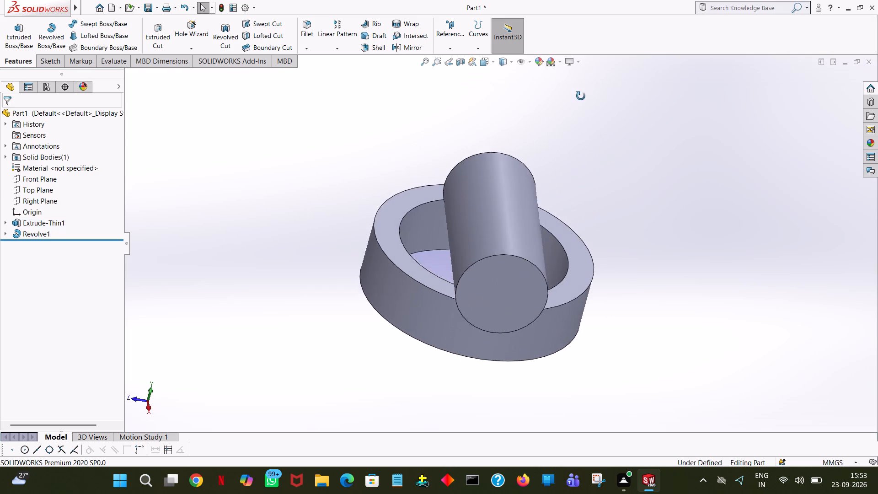
middle_click_drag(581, 96, 723, 191)
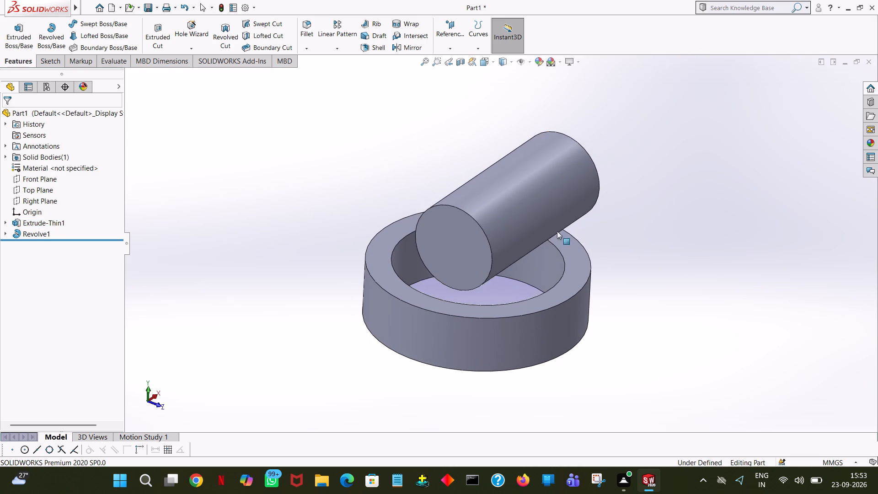
left_click(548, 296)
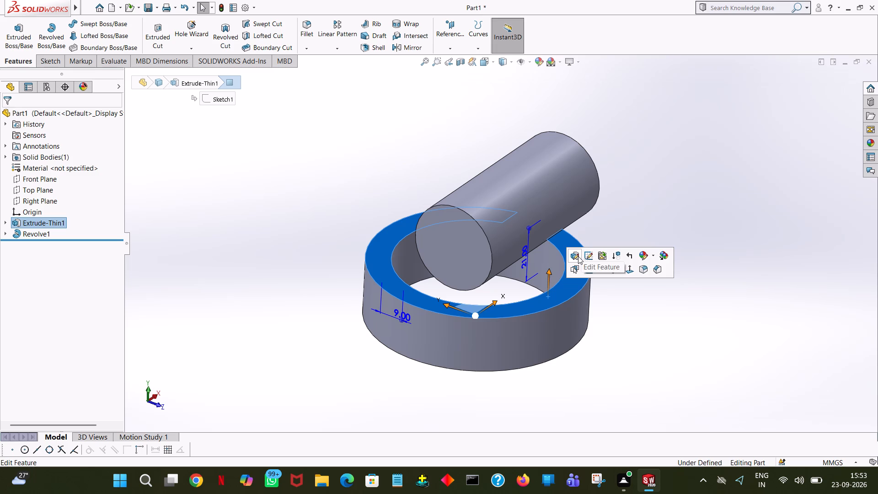
left_click(584, 258)
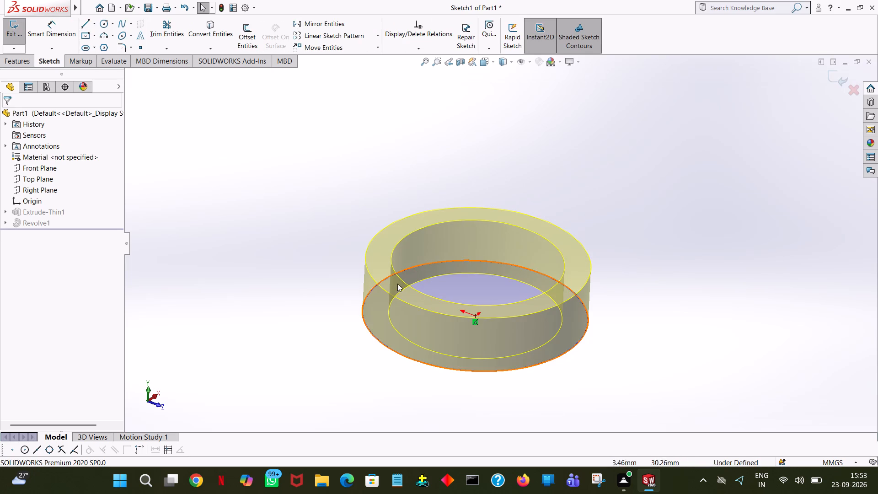
left_click(12, 64)
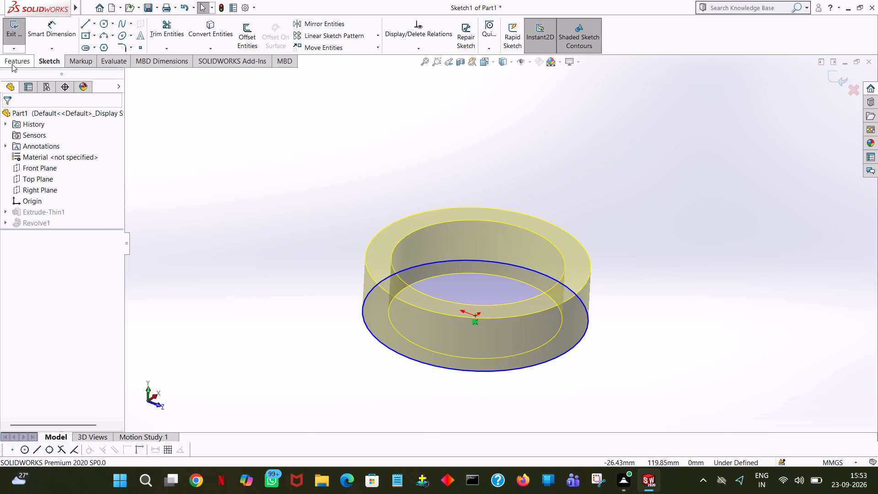
left_click(41, 58)
left_click(12, 31)
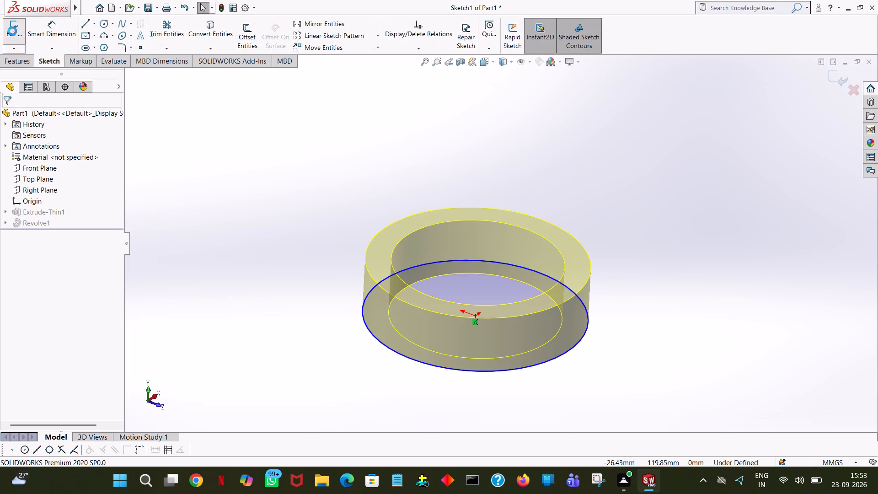
left_click(27, 62)
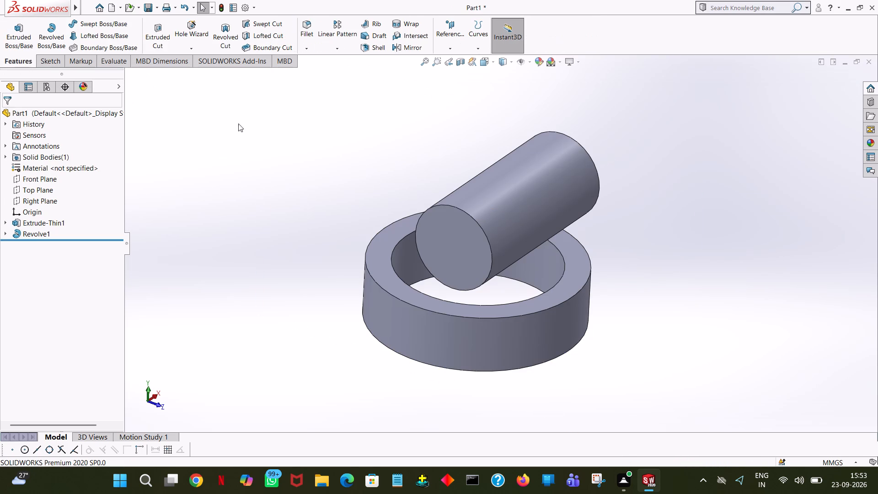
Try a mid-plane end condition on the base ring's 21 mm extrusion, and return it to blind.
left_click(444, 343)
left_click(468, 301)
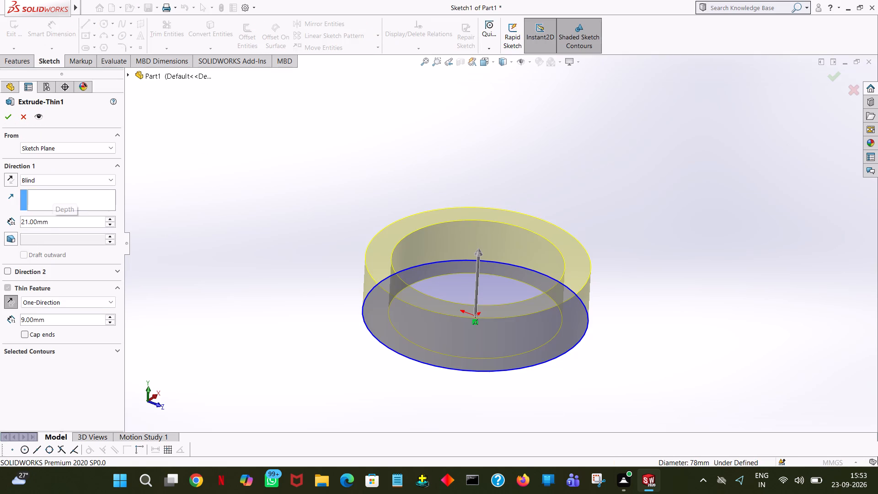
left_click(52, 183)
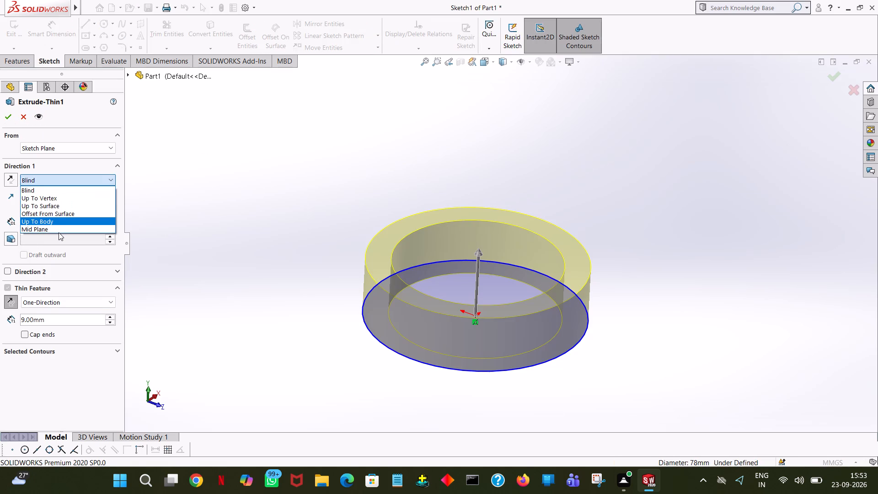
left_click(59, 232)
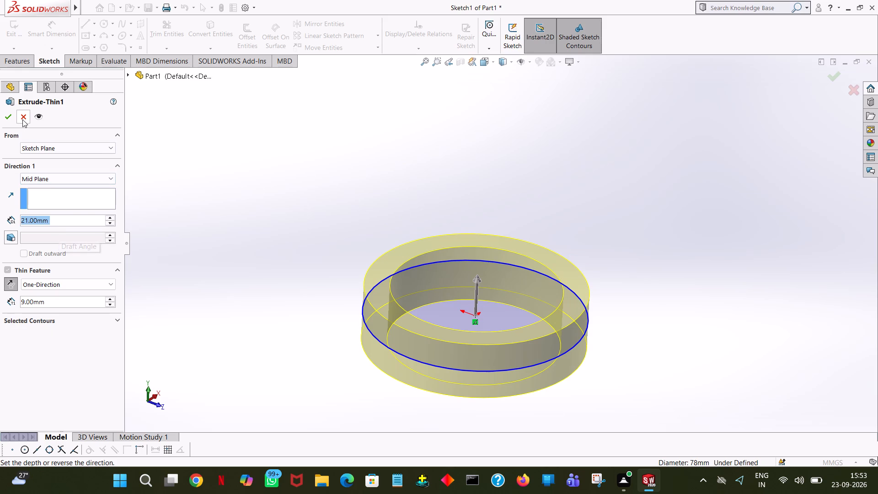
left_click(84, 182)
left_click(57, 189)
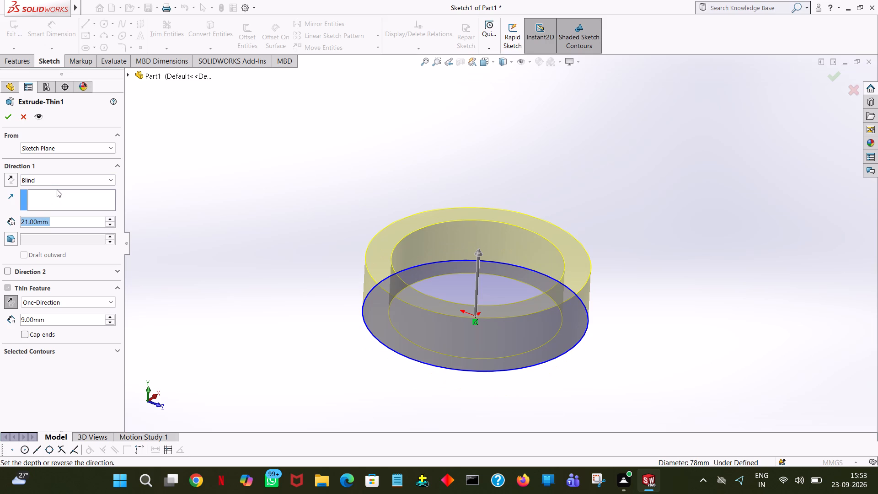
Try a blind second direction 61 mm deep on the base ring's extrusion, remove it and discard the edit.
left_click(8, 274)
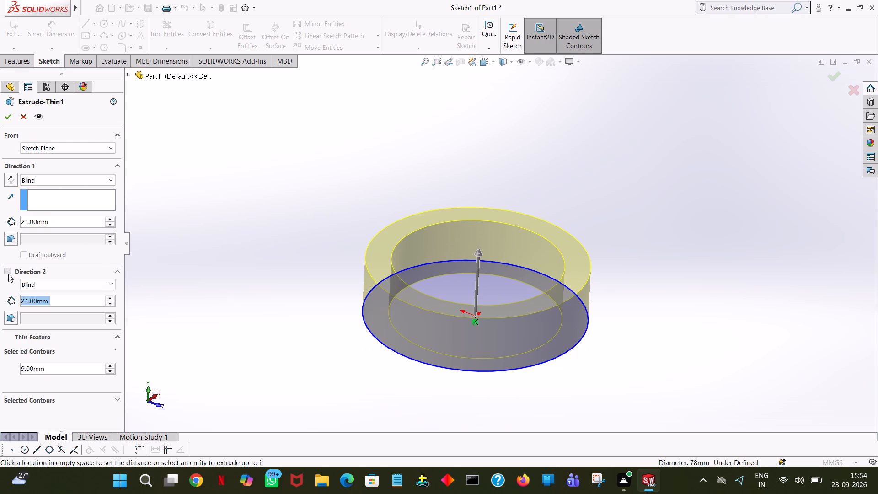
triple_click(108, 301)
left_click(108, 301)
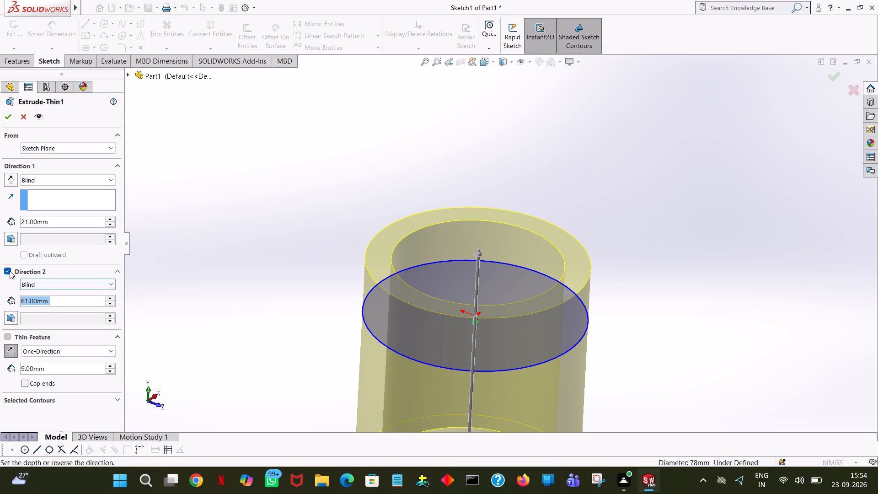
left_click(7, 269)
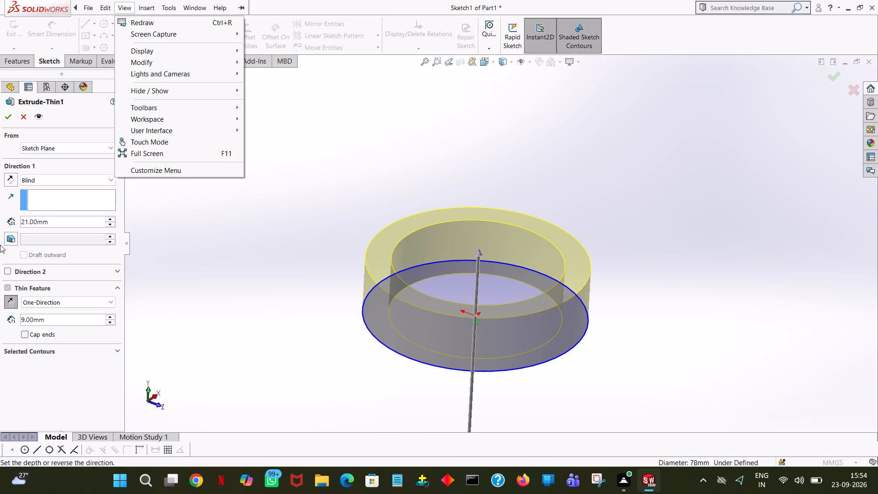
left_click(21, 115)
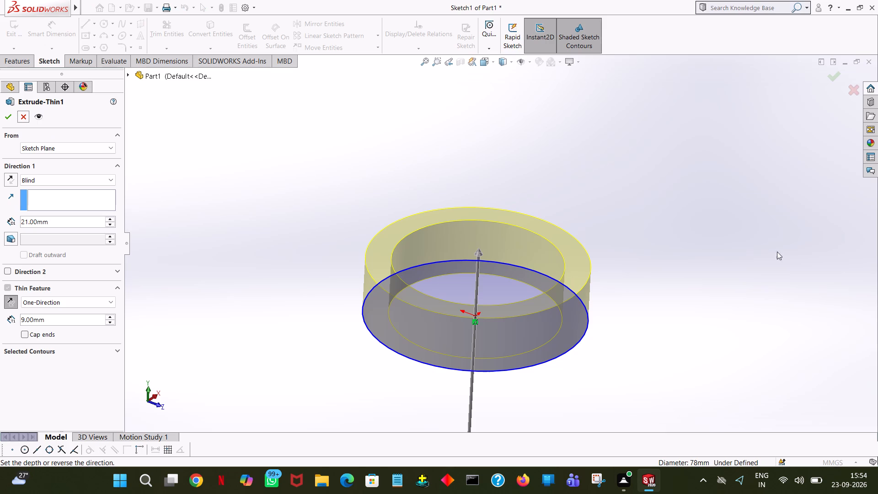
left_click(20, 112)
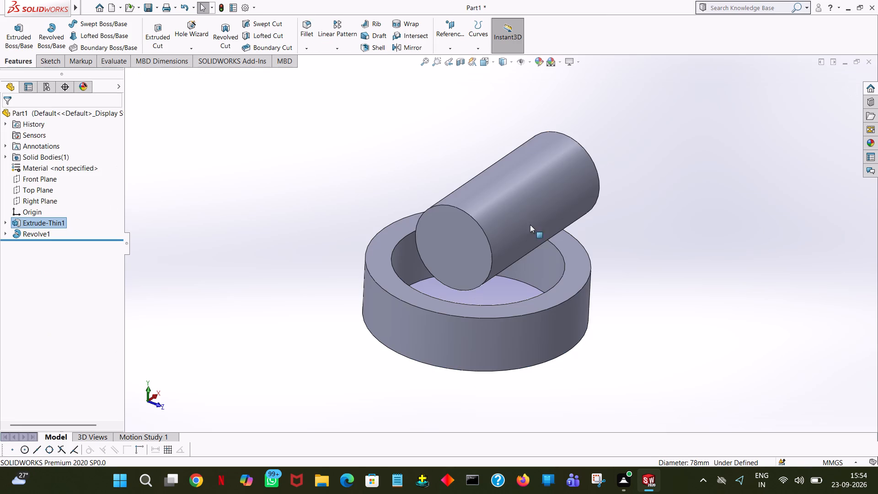
Undo the revolved cylinder and every line of its profile sketch on the Front Plane, and exit the empty sketch.
left_click(182, 4)
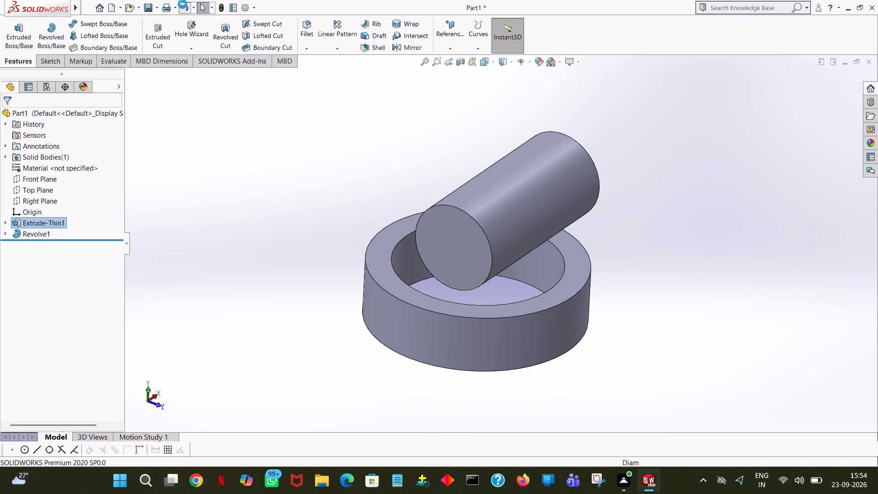
left_click(182, 4)
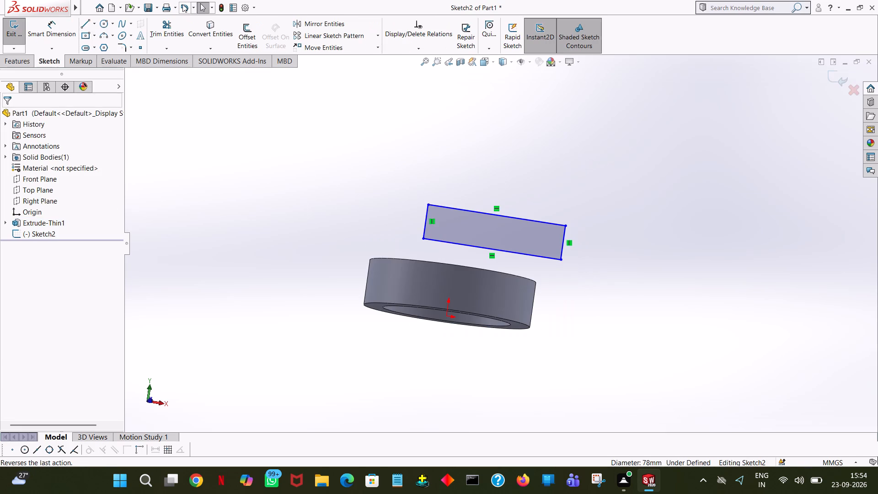
triple_click(182, 4)
triple_click(182, 4)
triple_click(182, 4)
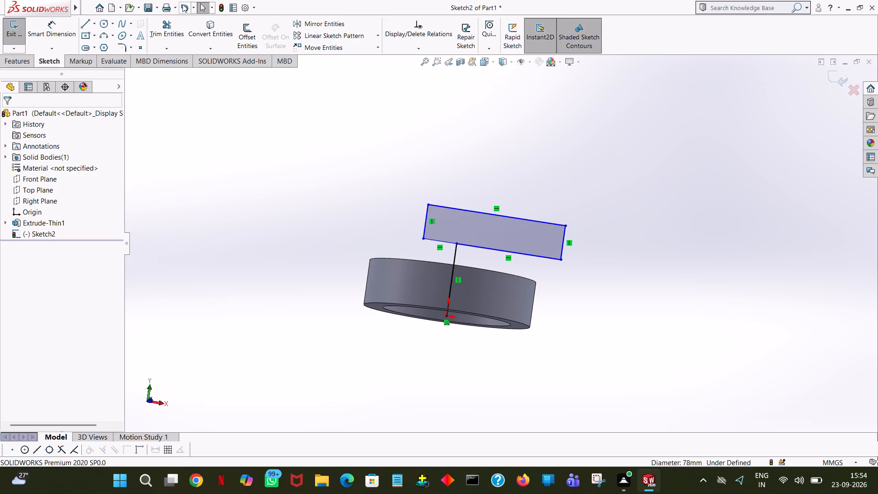
double_click(182, 4)
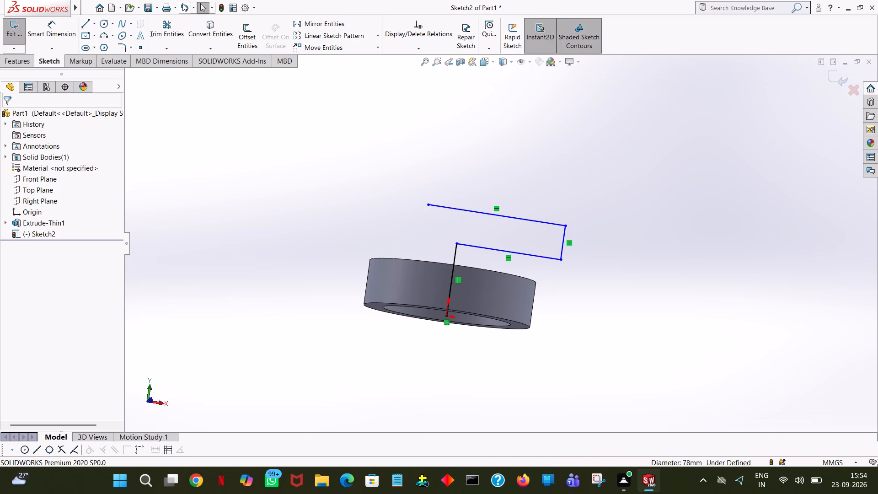
left_click(182, 3)
left_click(182, 3)
left_click(182, 3)
left_click(182, 3)
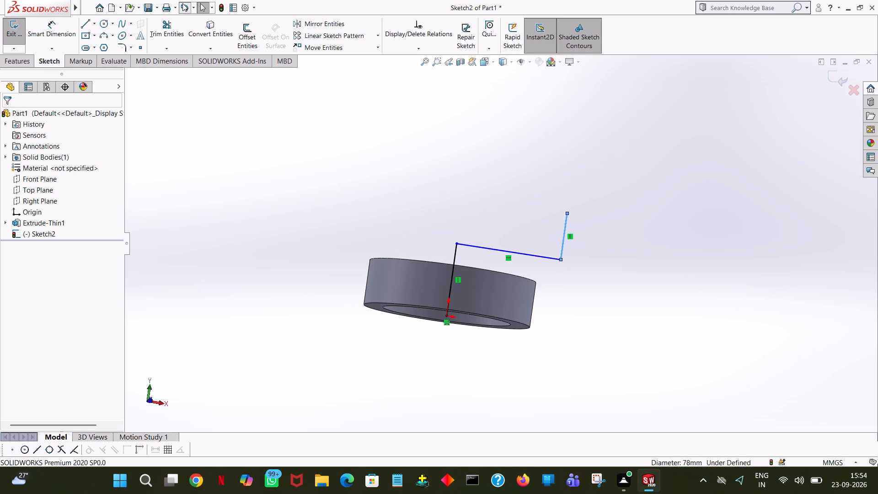
left_click(182, 3)
left_click(182, 3)
double_click(182, 3)
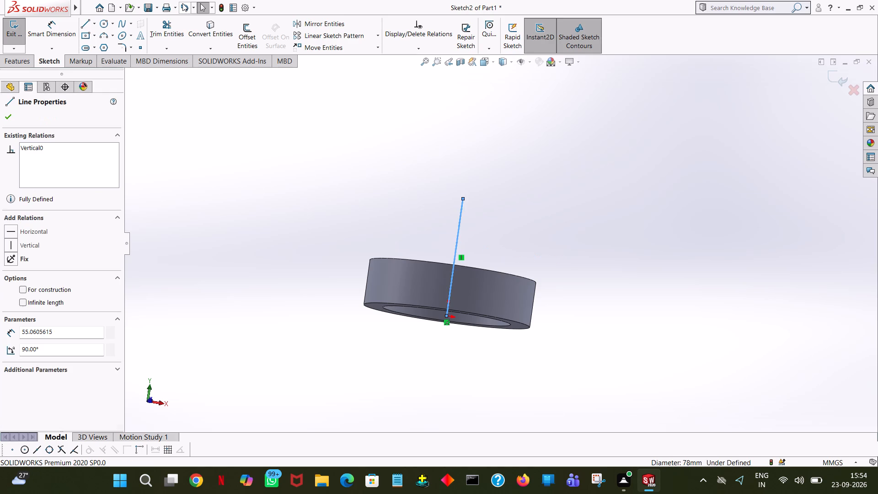
left_click(182, 3)
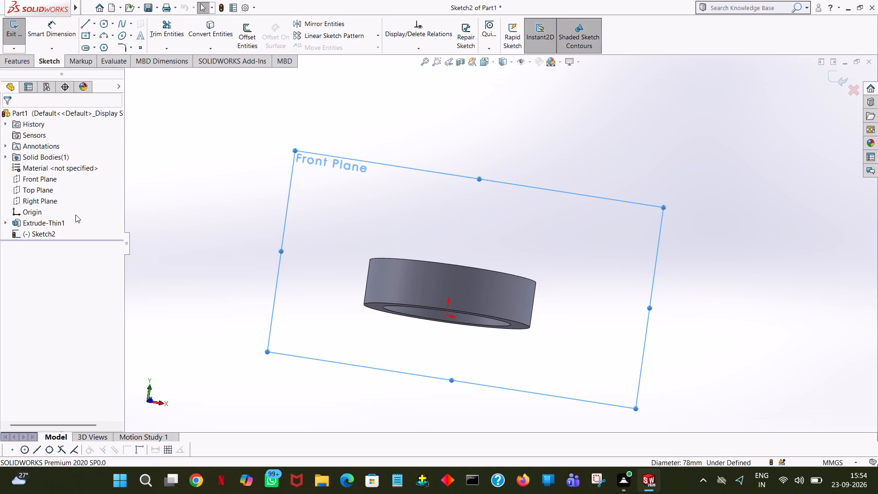
left_click(11, 37)
Examine the base ring from above and in isometric view.
left_click(584, 125)
middle_click_drag(589, 133, 584, 197)
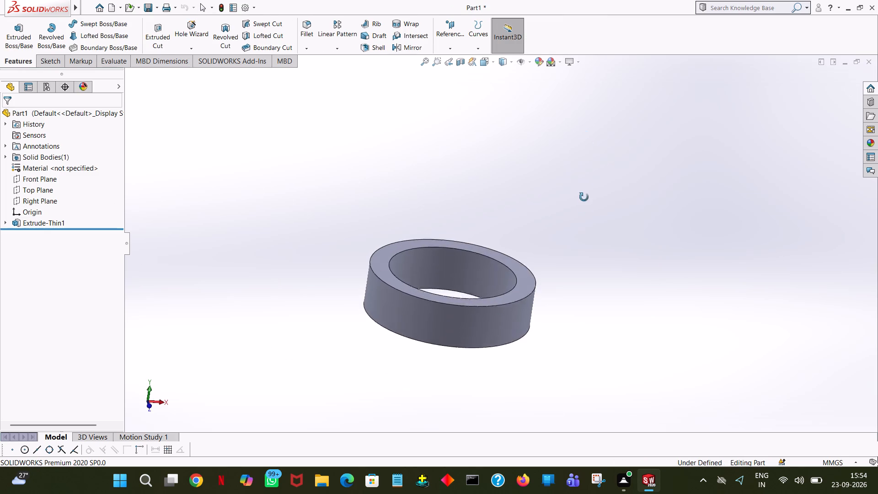
middle_click_drag(584, 197, 590, 246)
left_click(503, 226)
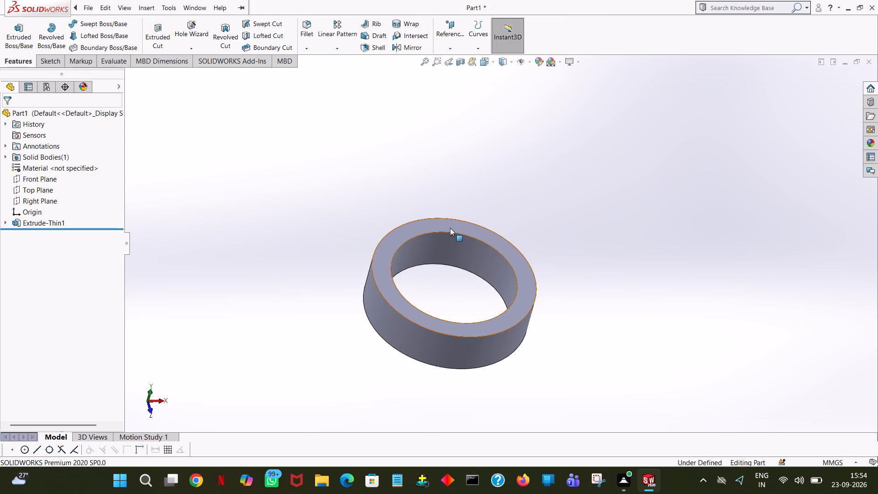
left_click(275, 267)
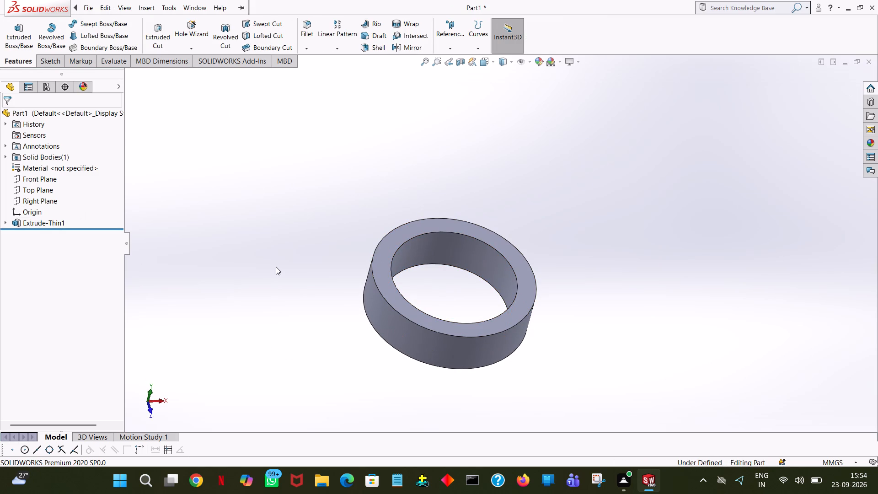
key("ctrl+7")
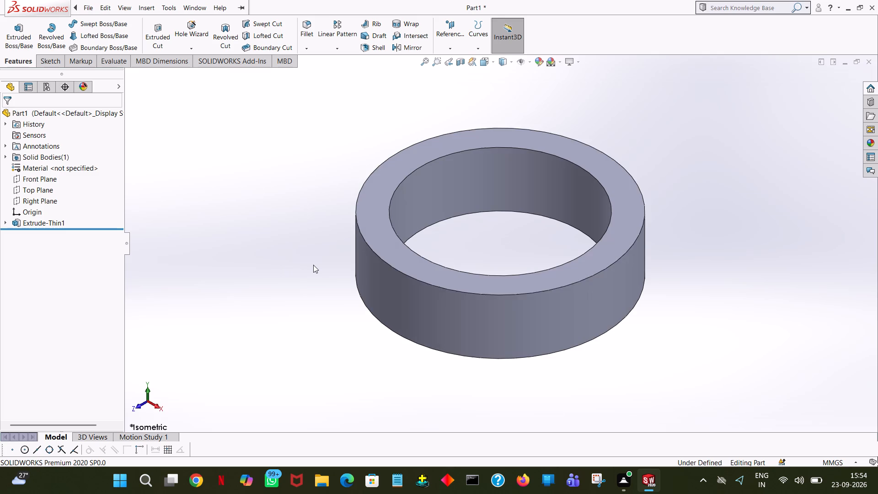
Open the base ring's sketch, check its circle's properties and exit the sketch.
left_click(45, 225)
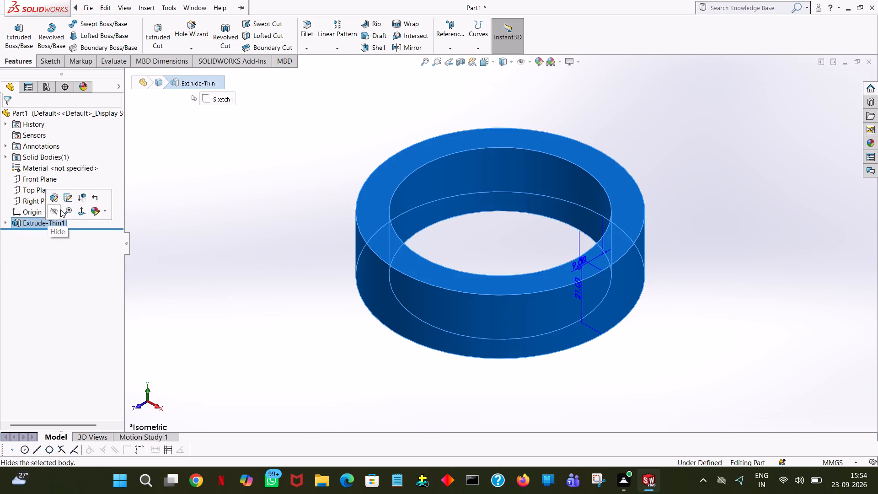
left_click(67, 199)
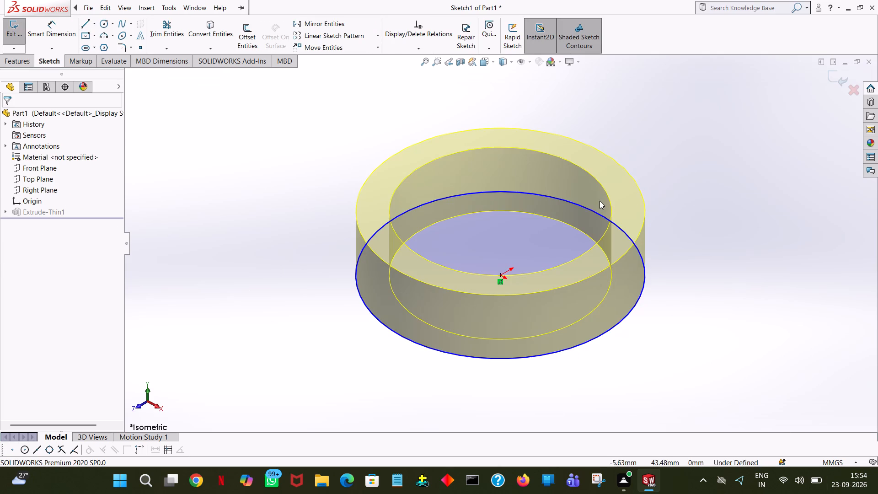
left_click(595, 215)
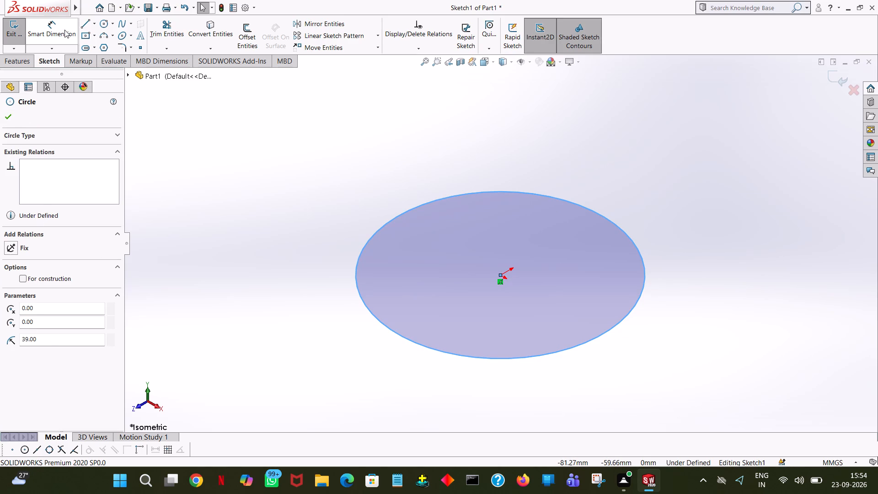
left_click_drag(269, 458, 7, 283)
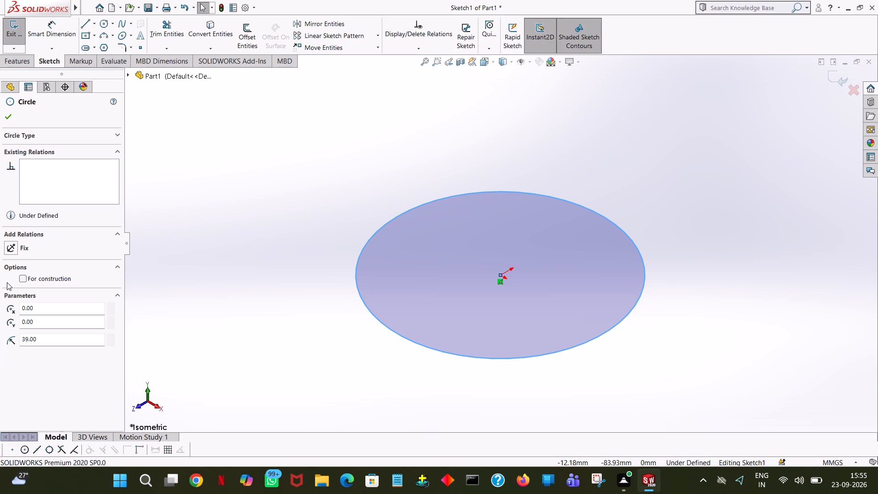
left_click(7, 282)
left_click(13, 65)
left_click(45, 65)
left_click(6, 119)
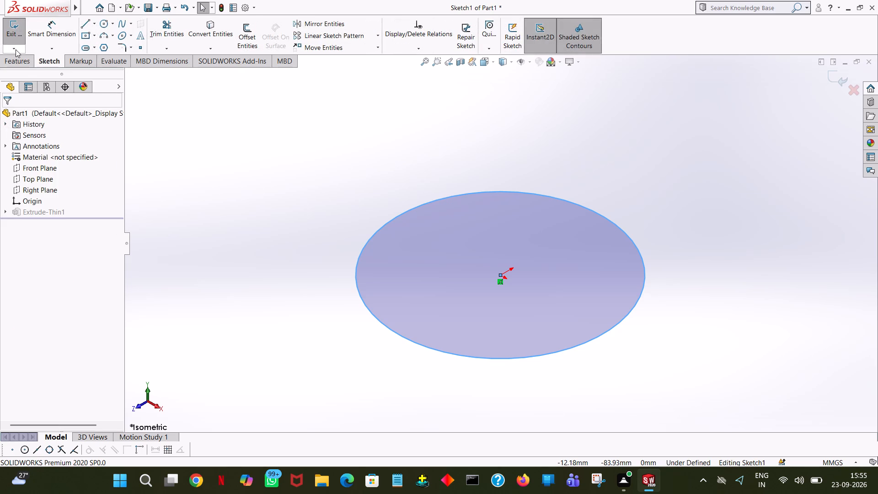
left_click(16, 63)
left_click(44, 60)
left_click(5, 30)
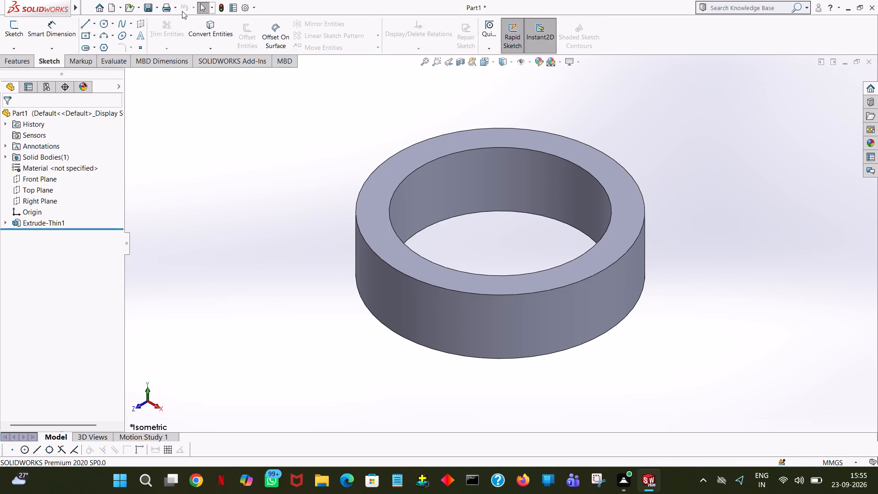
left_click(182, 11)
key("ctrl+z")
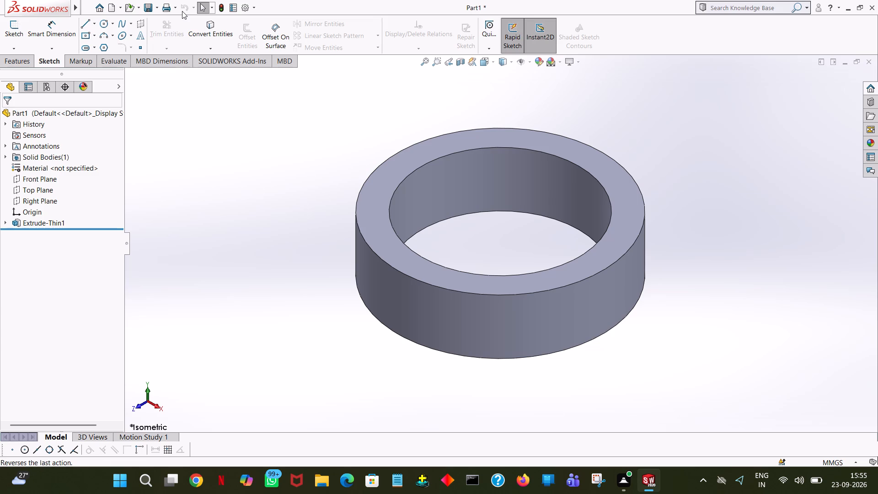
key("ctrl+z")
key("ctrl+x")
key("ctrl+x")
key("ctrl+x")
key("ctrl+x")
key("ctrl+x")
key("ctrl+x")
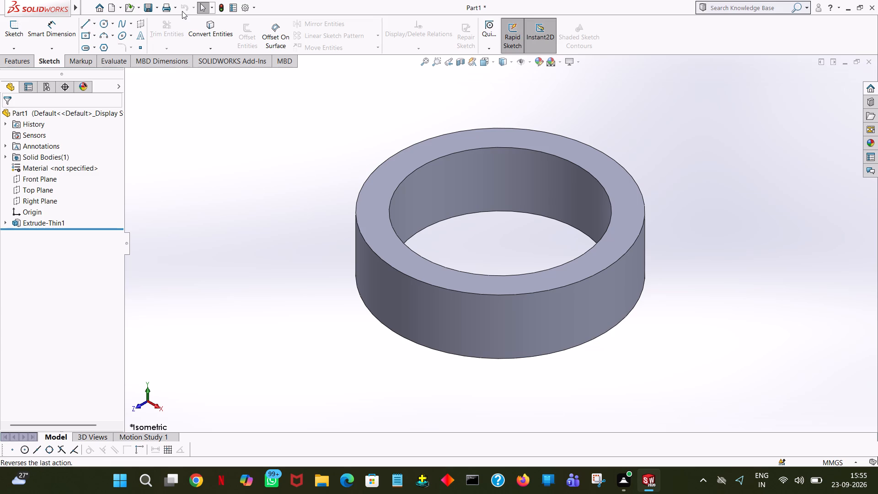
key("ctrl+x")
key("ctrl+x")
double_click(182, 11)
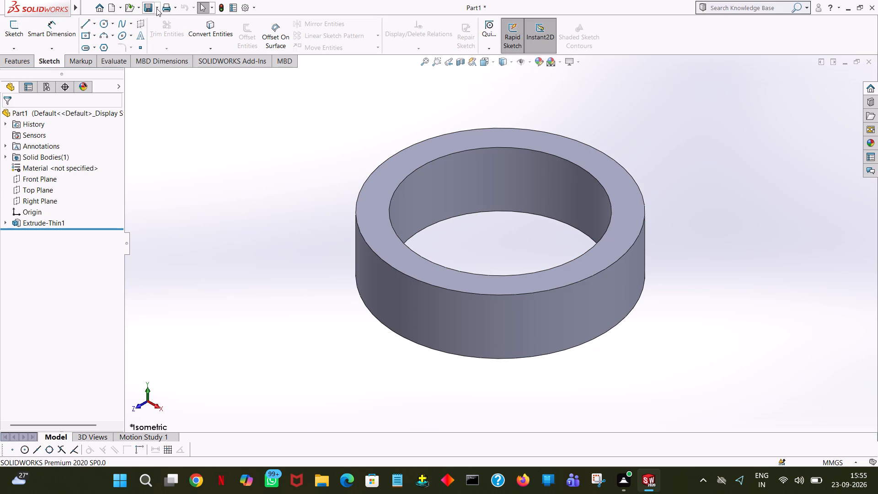
Create a new part document.
left_click(116, 5)
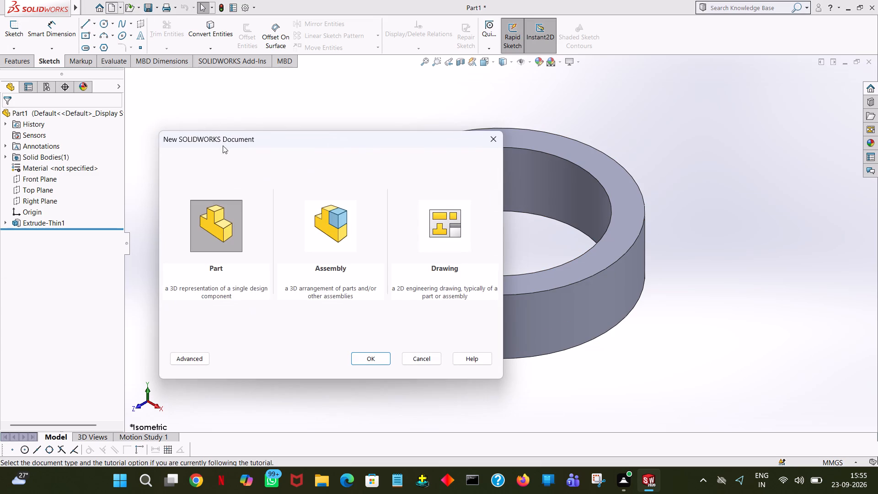
left_click(225, 227)
left_click(224, 215)
double_click(225, 216)
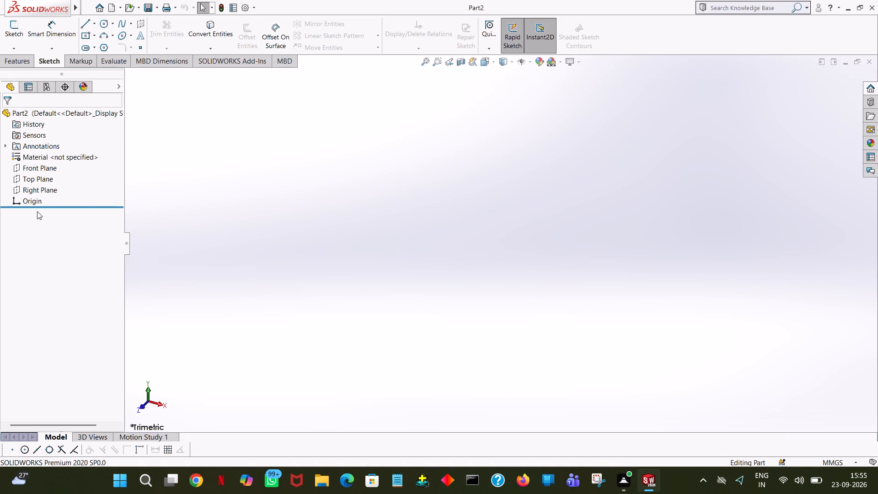
Sketch a circle centred on the origin of the Top Plane with a radius of 78/2 (39 mm).
left_click(40, 182)
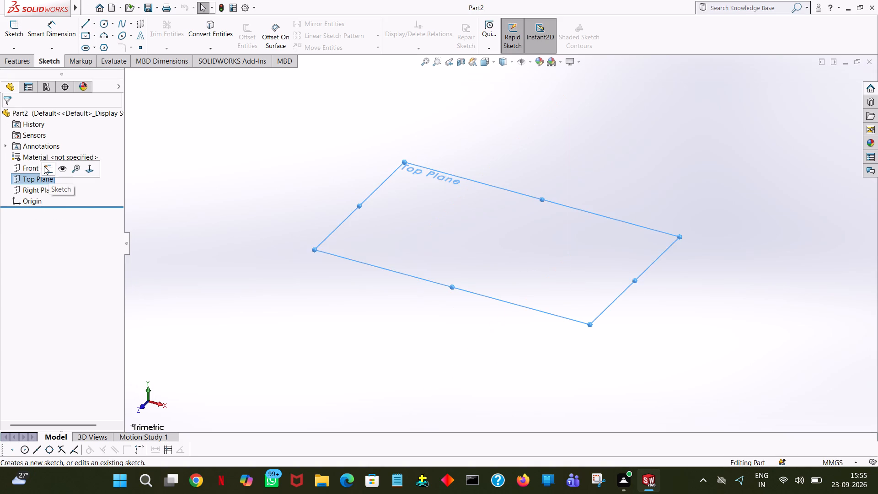
left_click(44, 166)
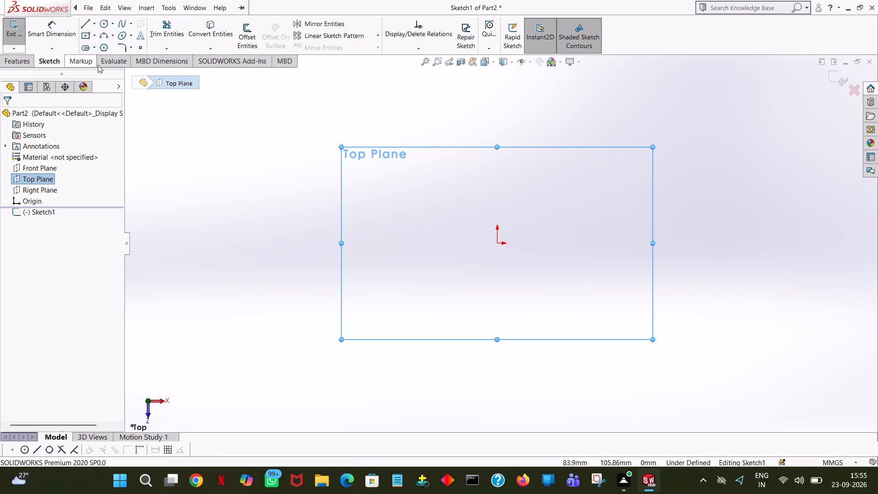
left_click(105, 27)
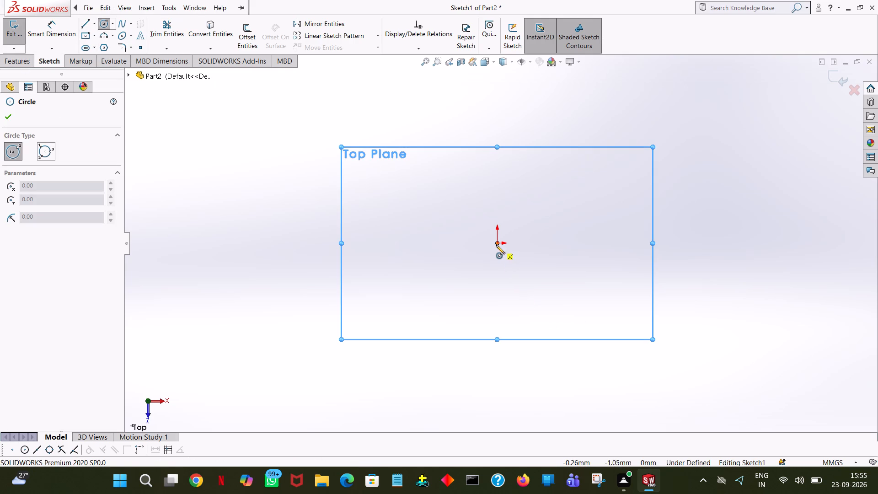
left_click(496, 245)
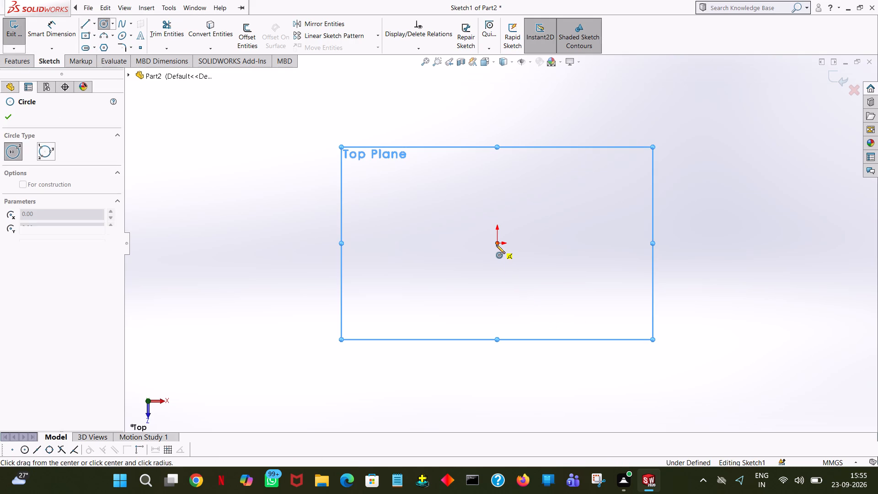
left_click(568, 199)
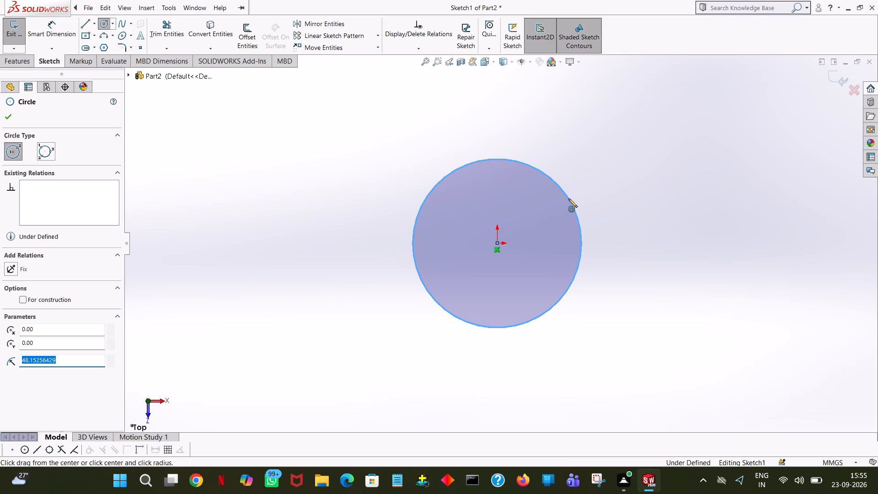
type("78")
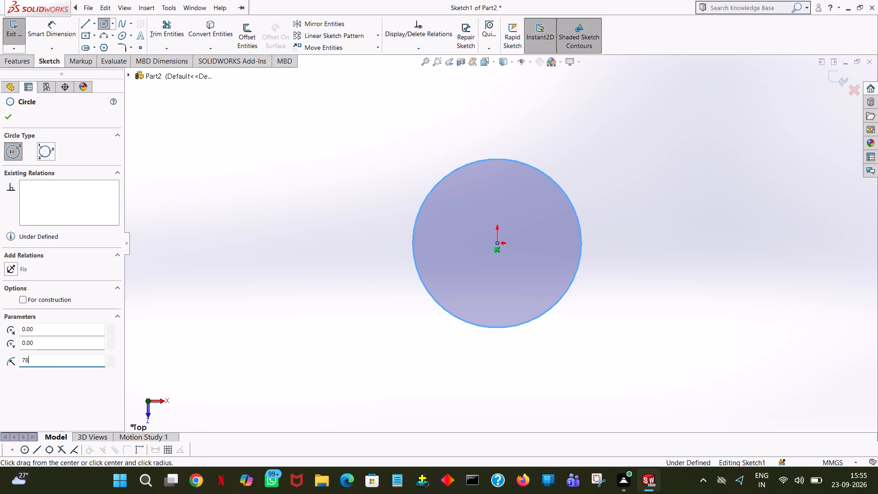
key("slash")
key("2")
key("Return")
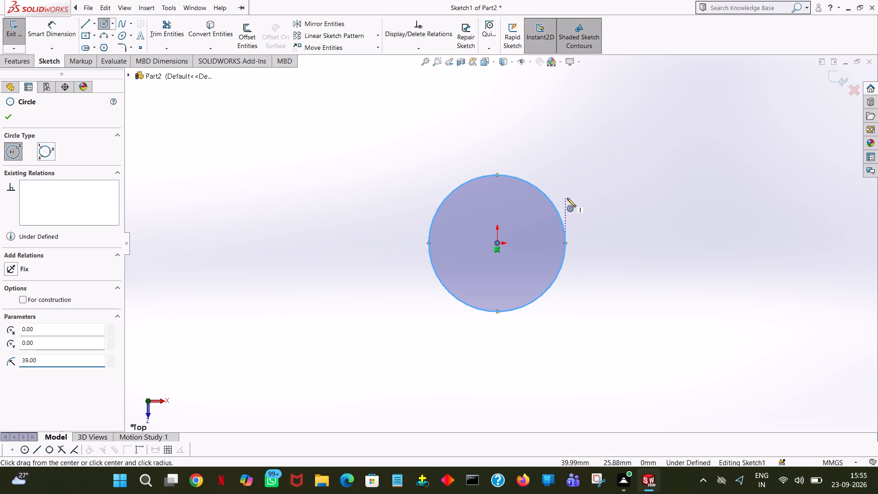
left_click(6, 116)
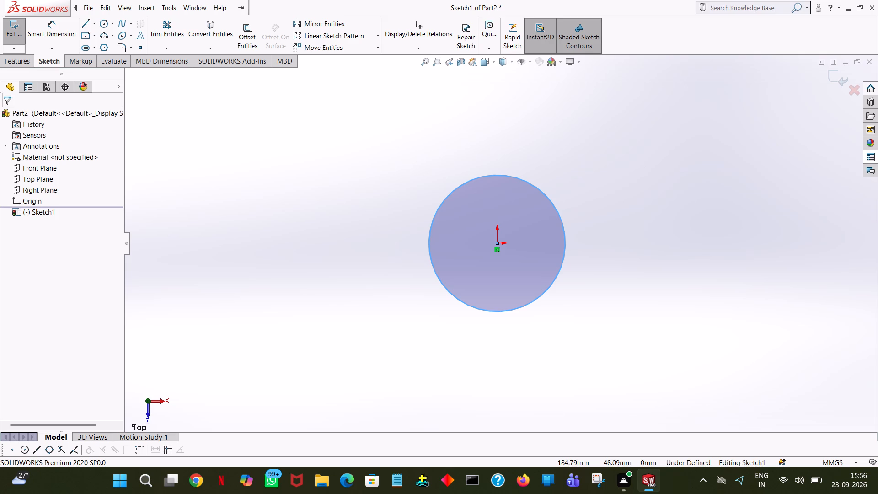
Extrude the circle upward as a solid disc with a blind depth of 21 mm.
left_click(18, 58)
left_click(20, 44)
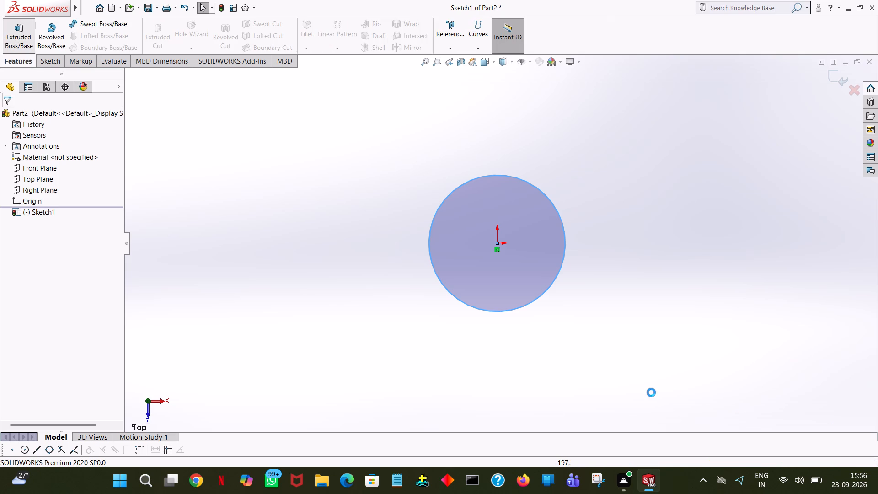
middle_click_drag(649, 388, 648, 341)
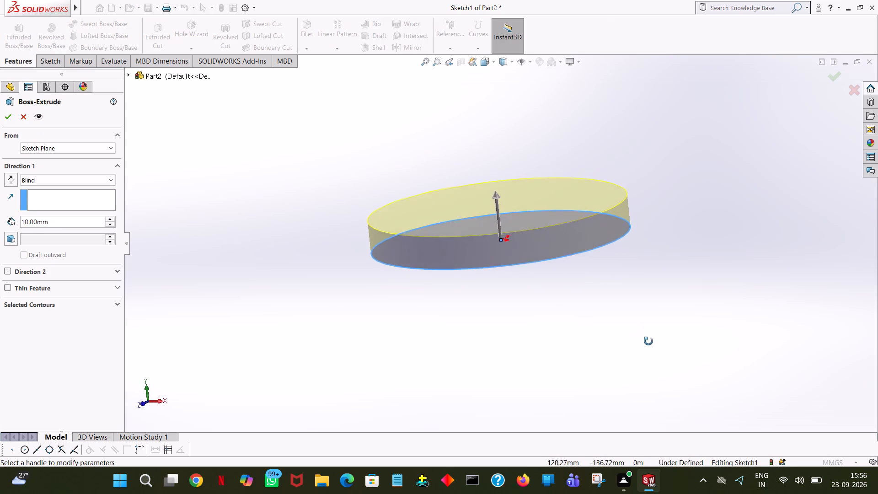
middle_click_drag(648, 341, 650, 346)
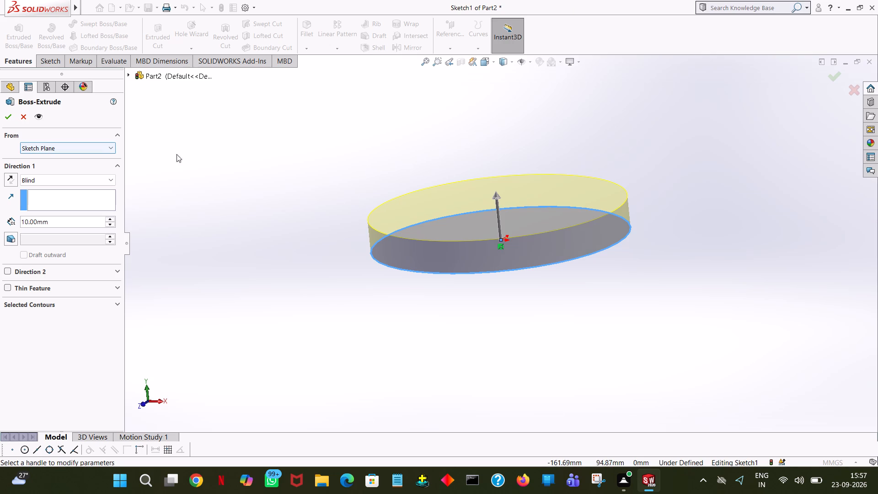
double_click(76, 224)
type("21")
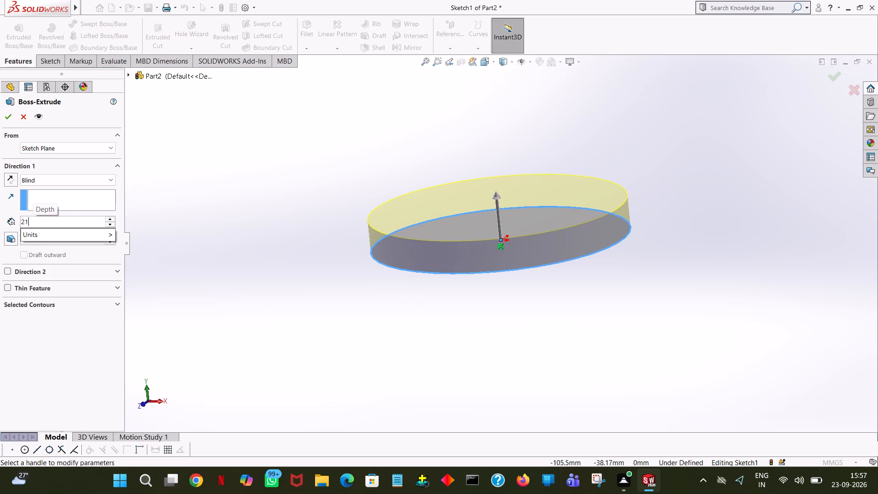
left_click(176, 181)
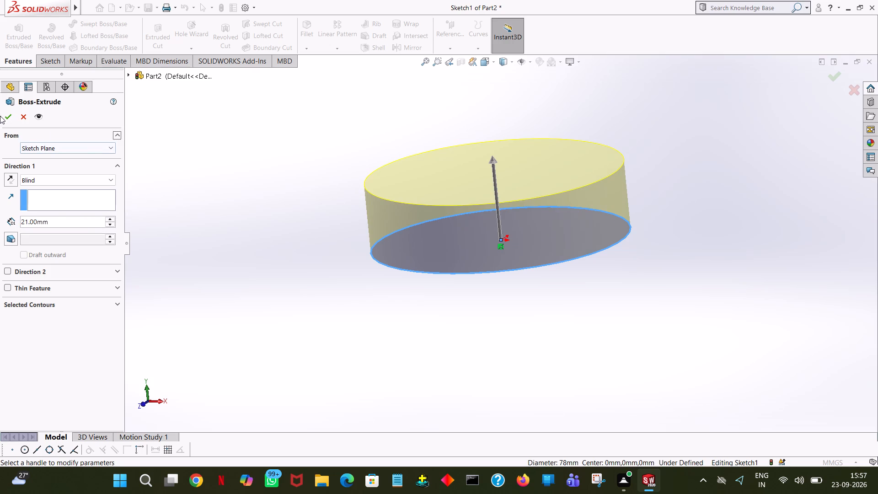
left_click(8, 117)
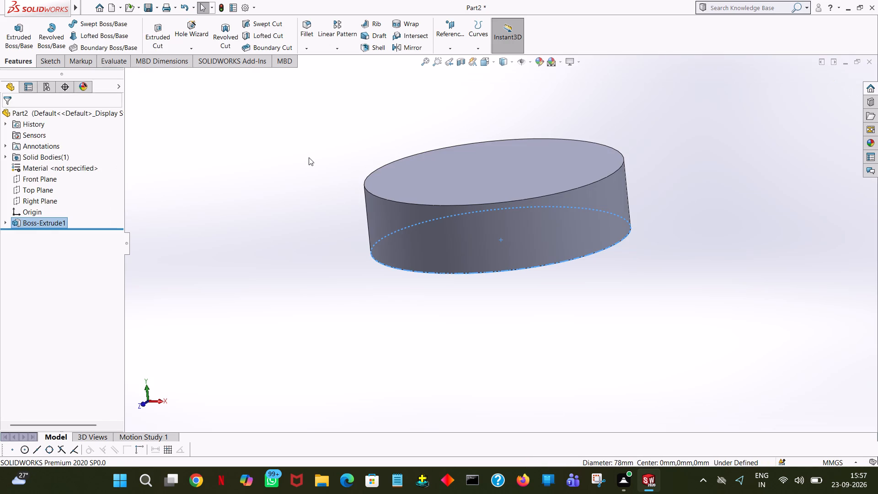
left_click(309, 157)
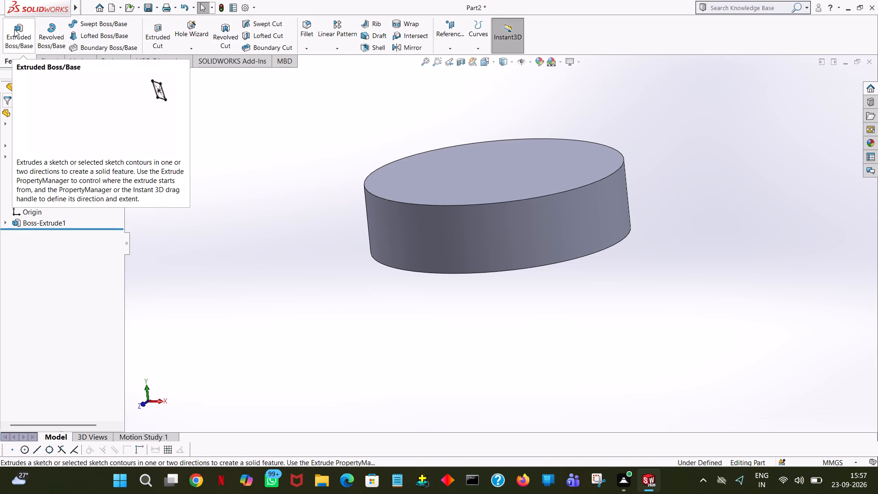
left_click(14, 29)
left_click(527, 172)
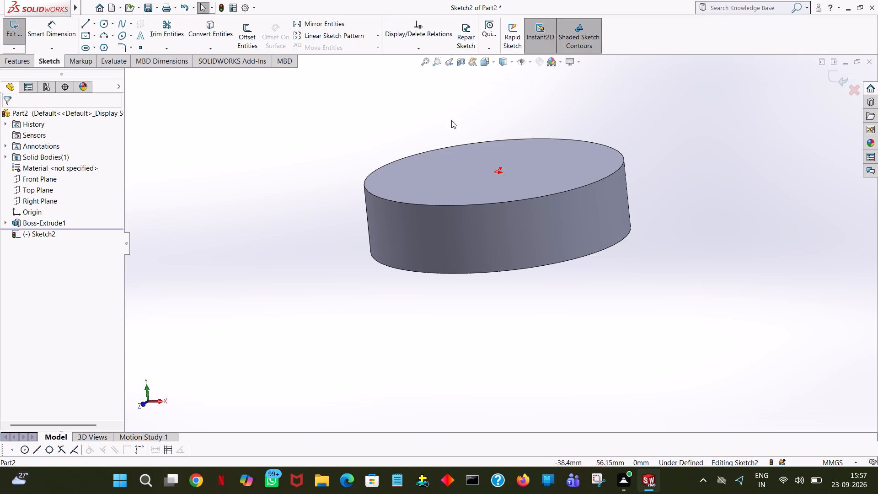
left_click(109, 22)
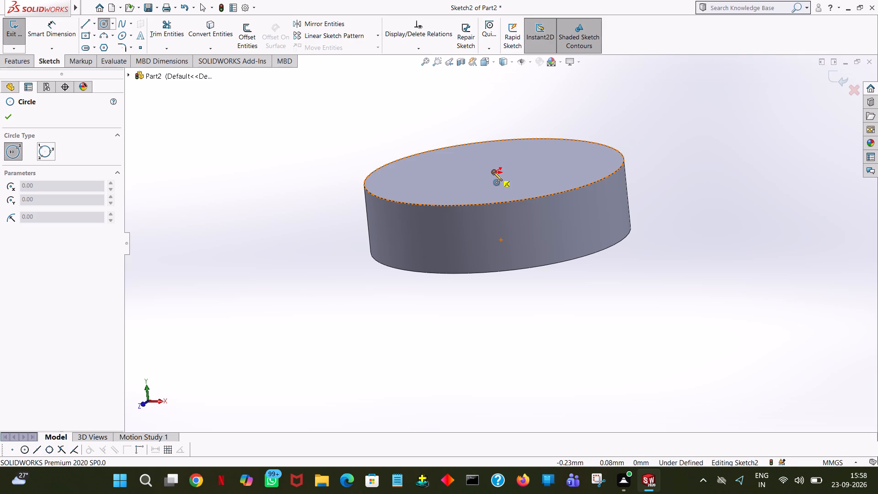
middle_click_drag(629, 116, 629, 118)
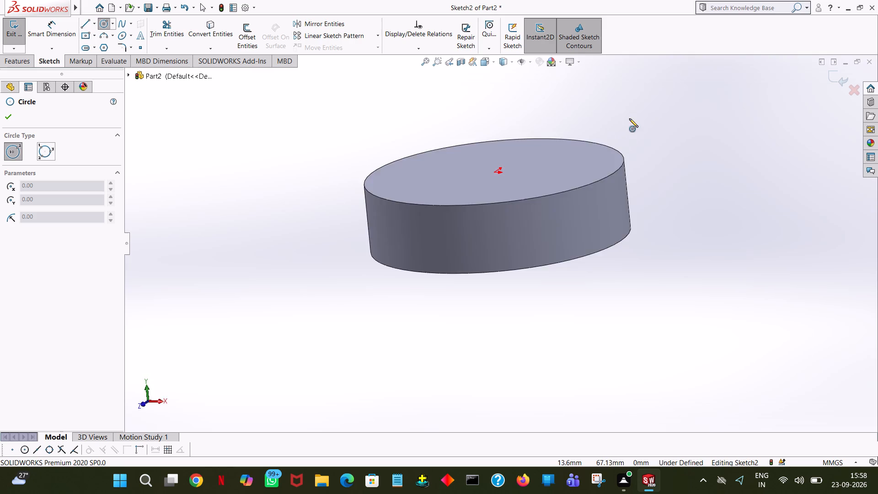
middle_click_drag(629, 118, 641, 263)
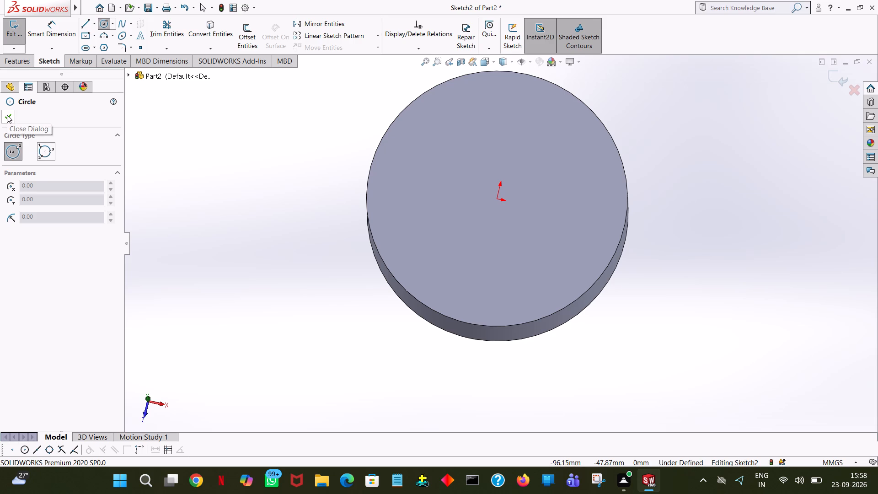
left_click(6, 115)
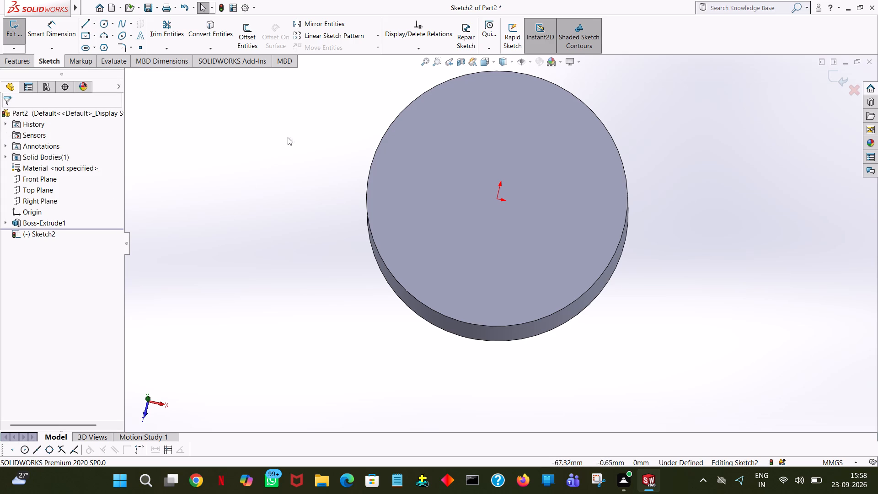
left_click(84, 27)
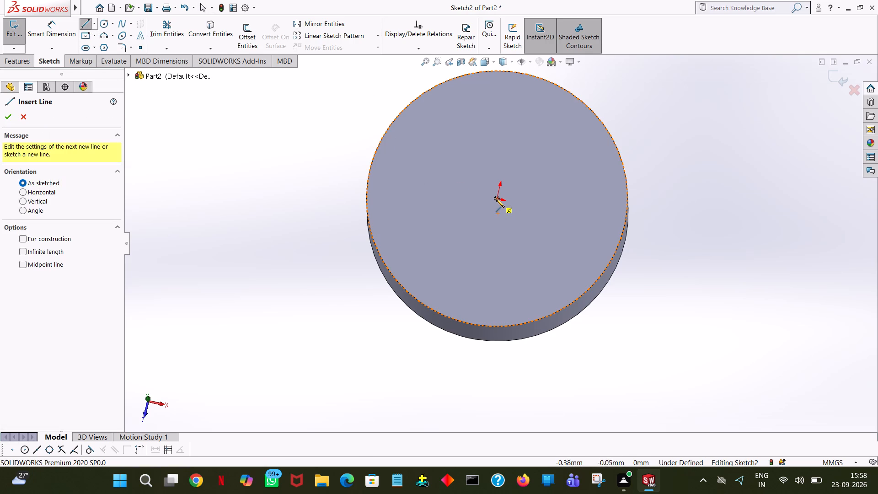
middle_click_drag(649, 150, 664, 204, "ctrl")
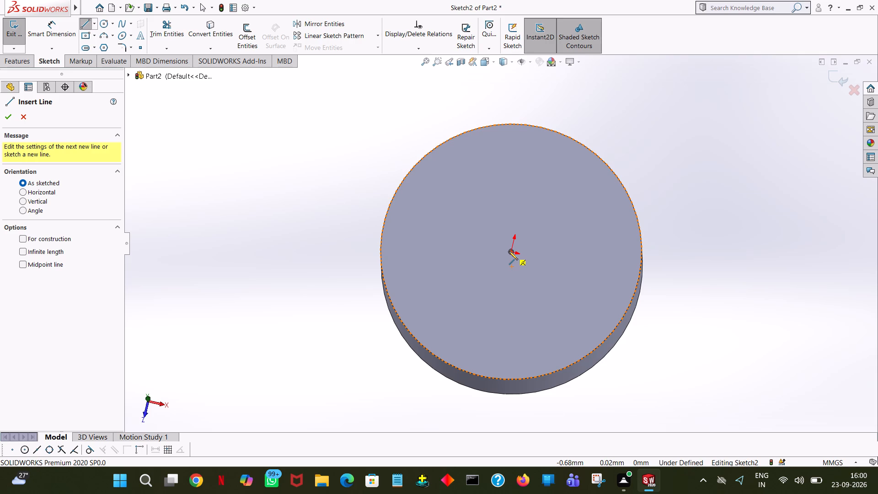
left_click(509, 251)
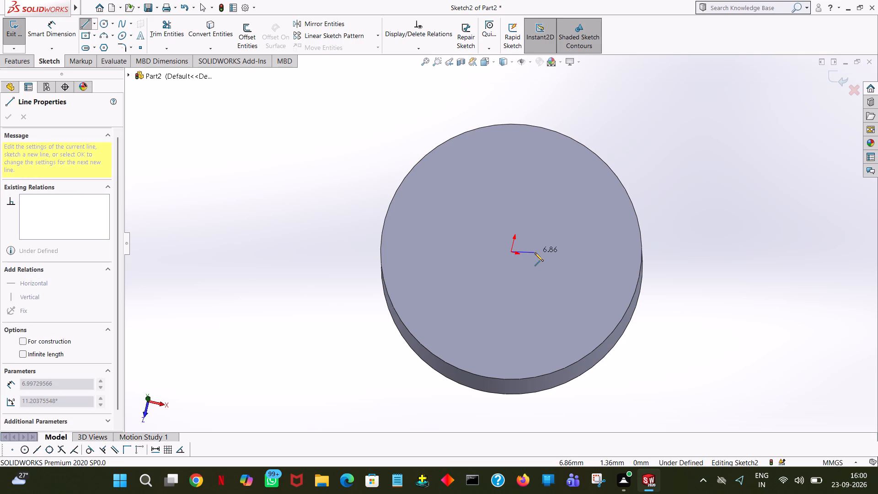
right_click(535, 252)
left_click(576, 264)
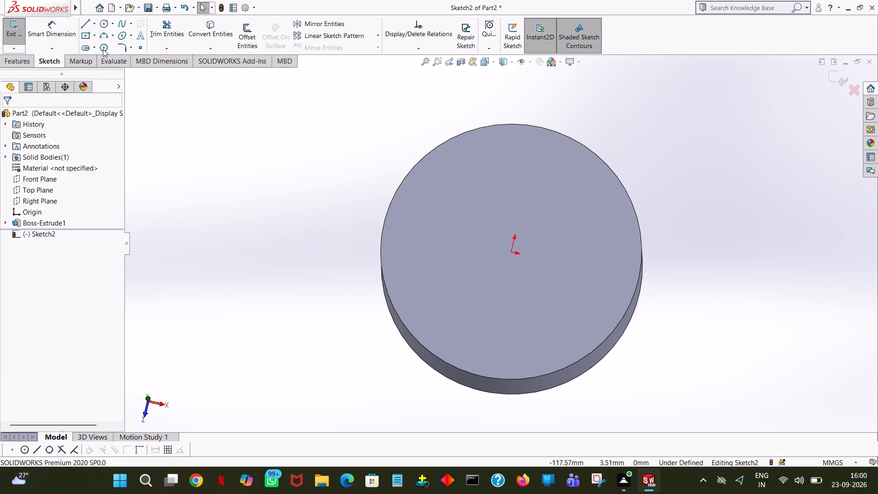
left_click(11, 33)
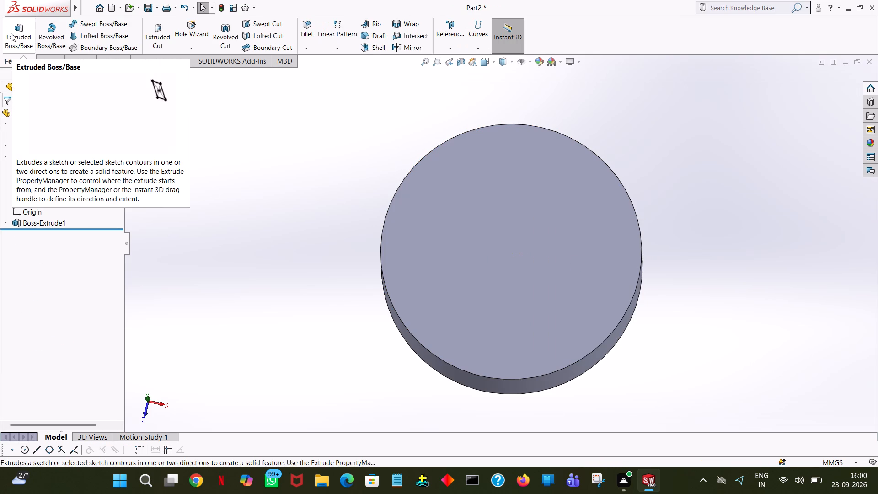
Select the Front Plane and enlarge its displayed boundary on all four sides so it extends well beyond the disc.
key("space")
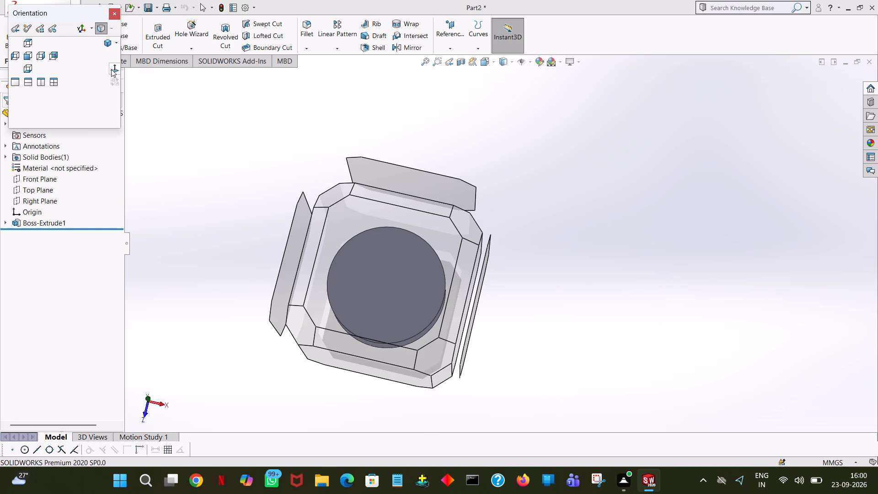
left_click(111, 69)
middle_click_drag(403, 247, 400, 95)
left_click(38, 177)
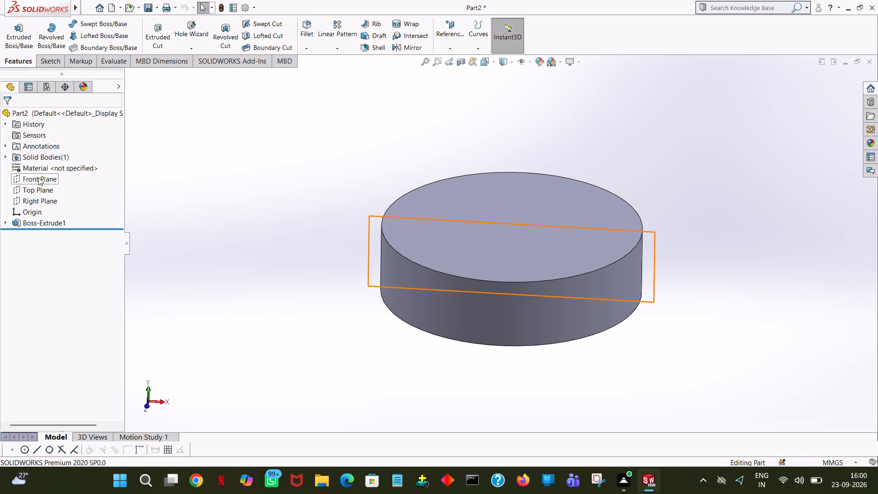
middle_click_drag(751, 227, 732, 215)
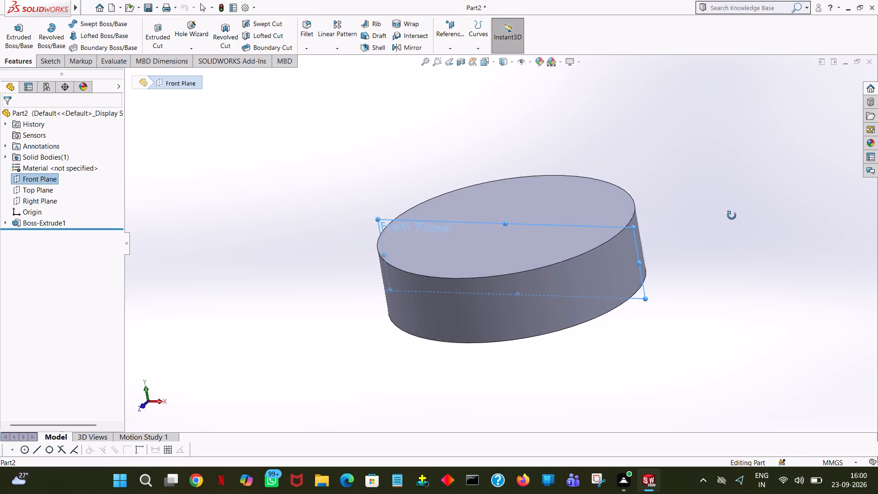
middle_click_drag(732, 215, 753, 193)
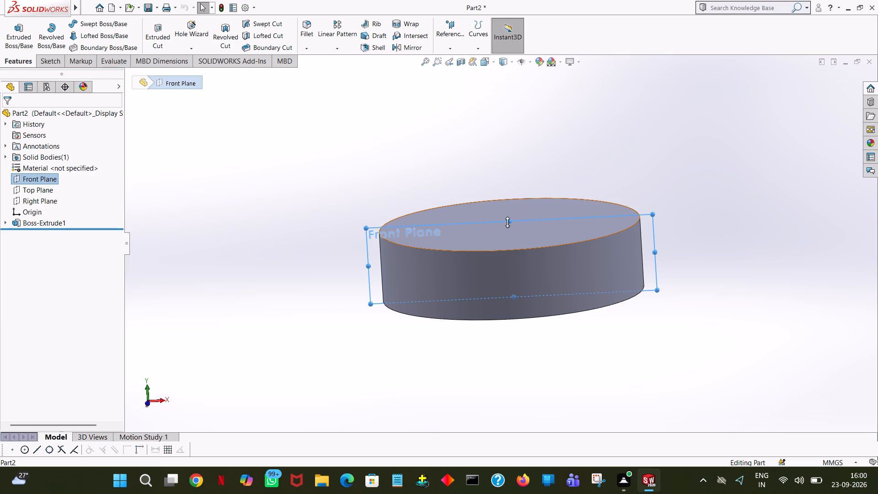
left_click_drag(507, 222, 508, 80)
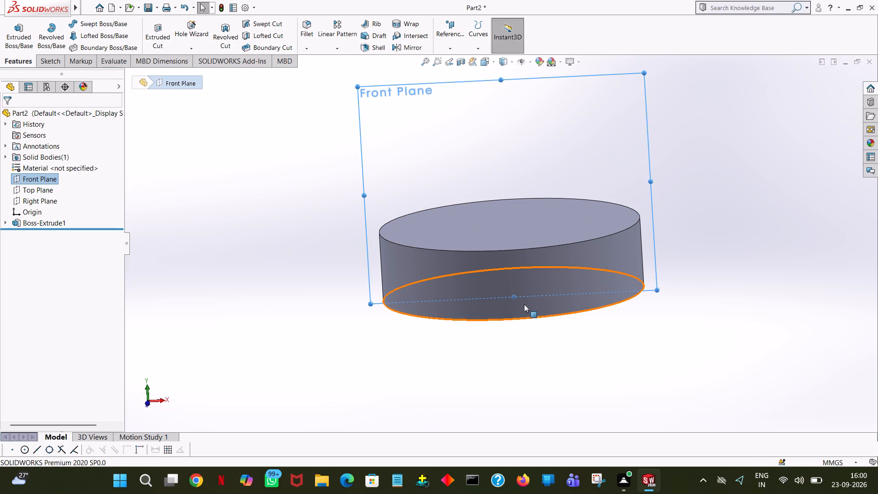
left_click_drag(512, 296, 532, 419)
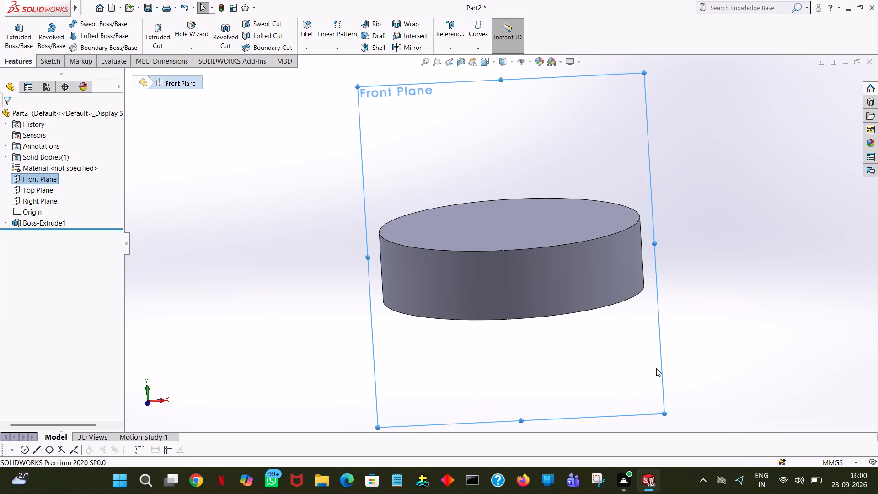
left_click_drag(654, 240, 701, 240)
left_click_drag(701, 240, 877, 222)
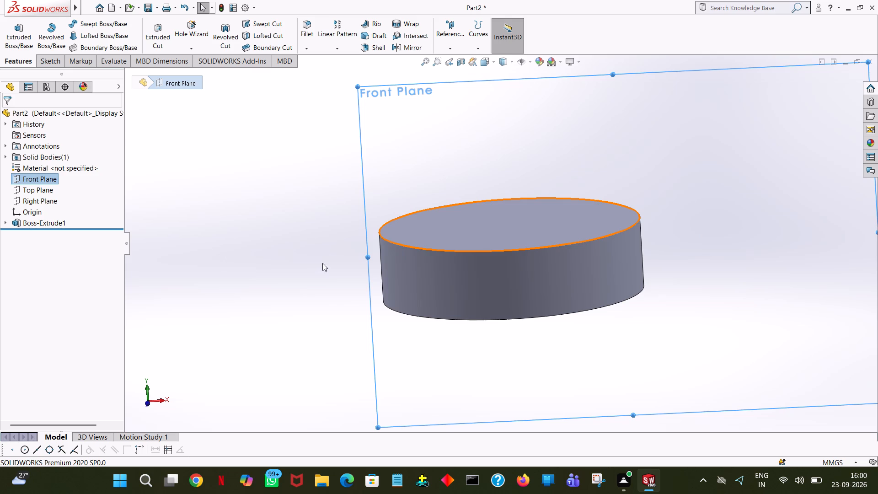
left_click_drag(367, 258, 117, 274)
left_click_drag(484, 80, 492, 63)
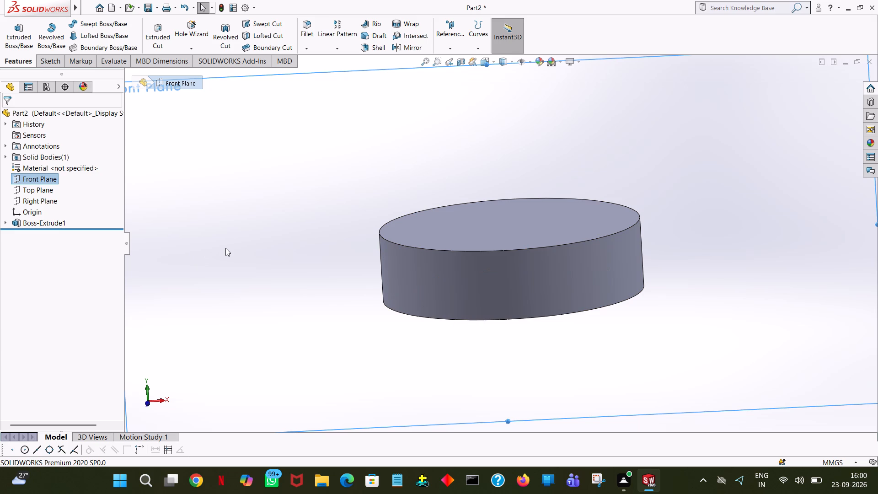
Start a new sketch on the Front Plane and view it face-on.
left_click(31, 175)
left_click(36, 166)
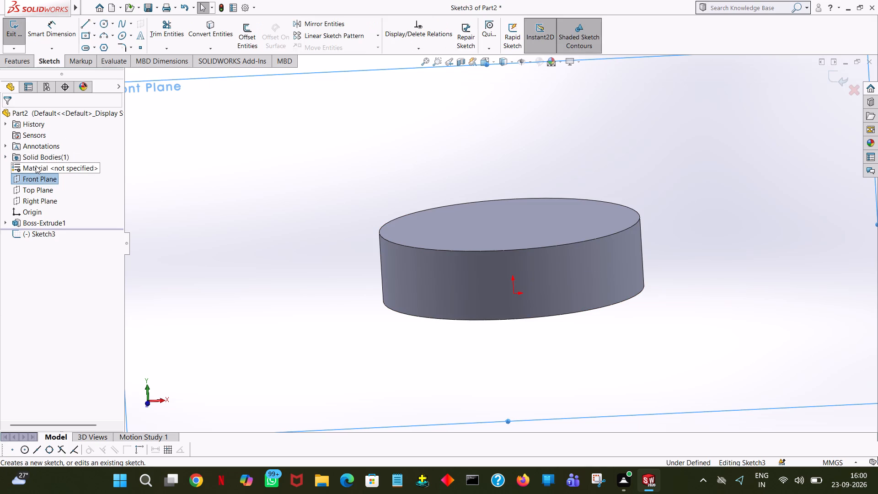
key("space")
left_click(111, 66)
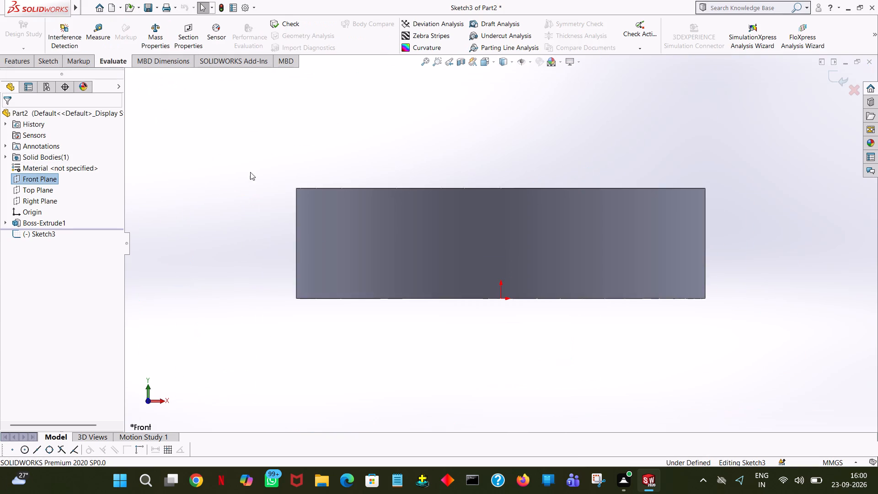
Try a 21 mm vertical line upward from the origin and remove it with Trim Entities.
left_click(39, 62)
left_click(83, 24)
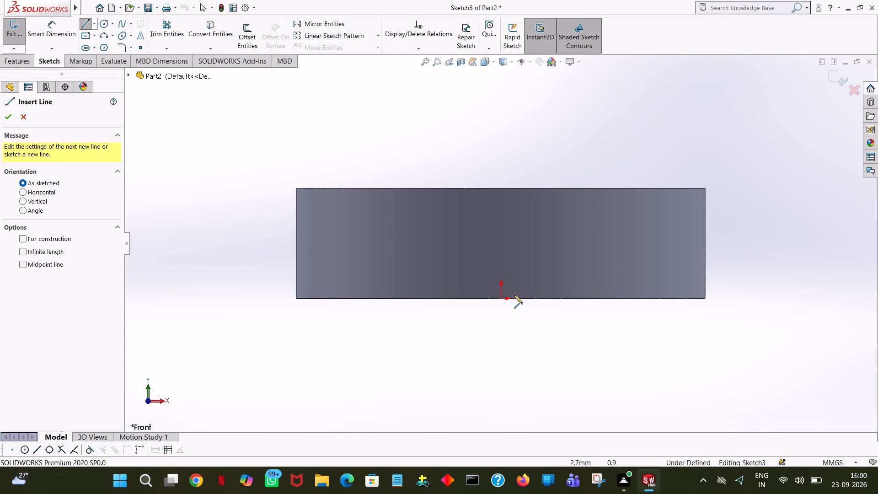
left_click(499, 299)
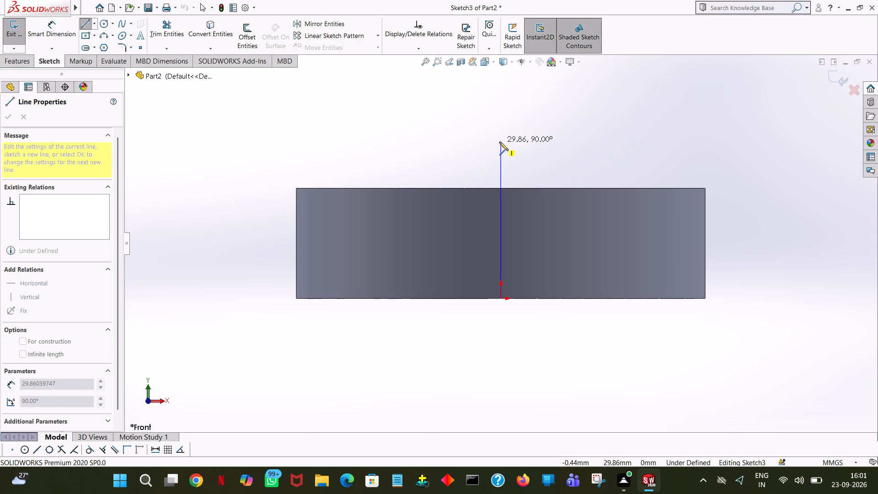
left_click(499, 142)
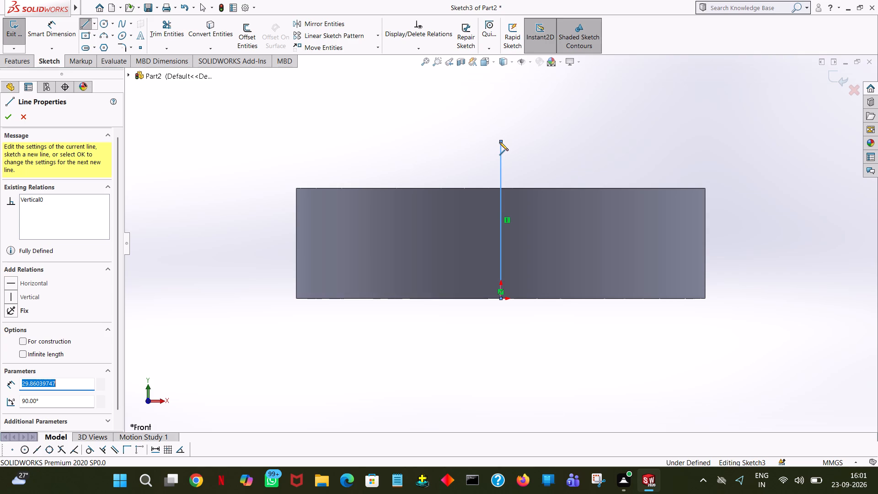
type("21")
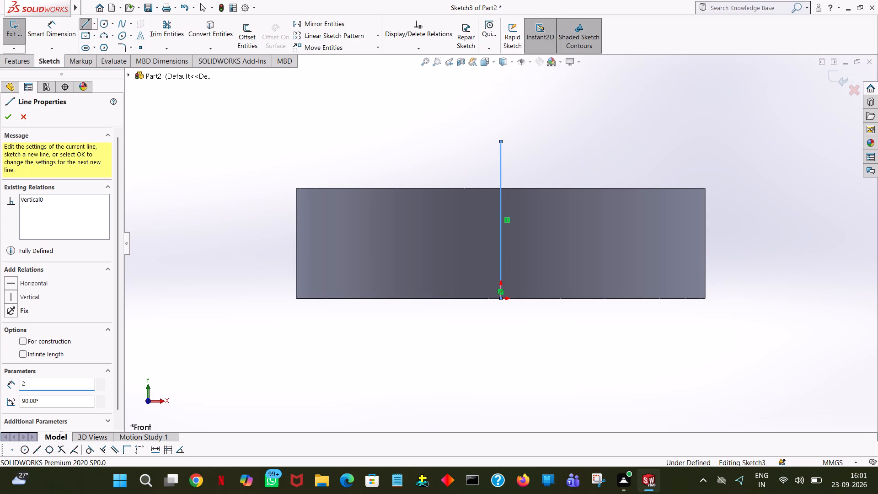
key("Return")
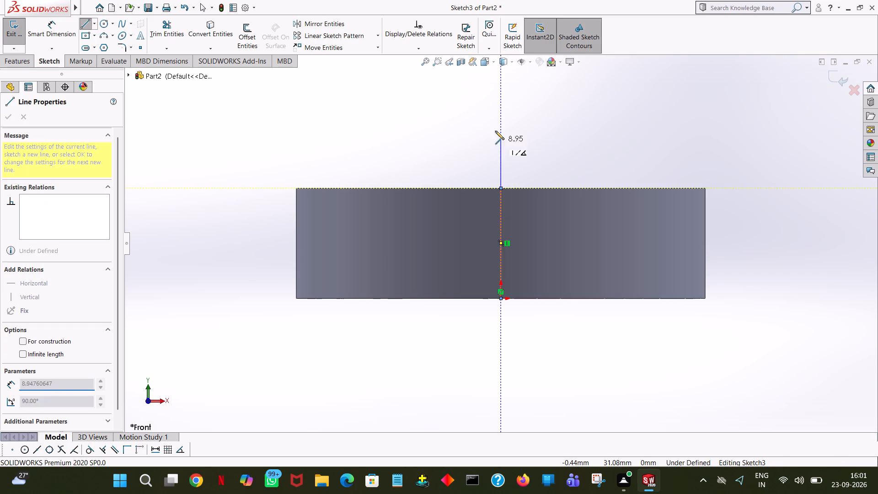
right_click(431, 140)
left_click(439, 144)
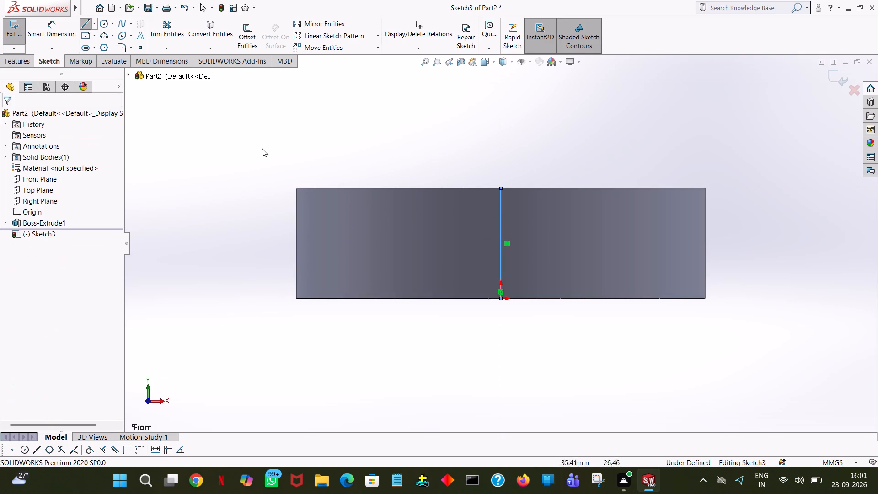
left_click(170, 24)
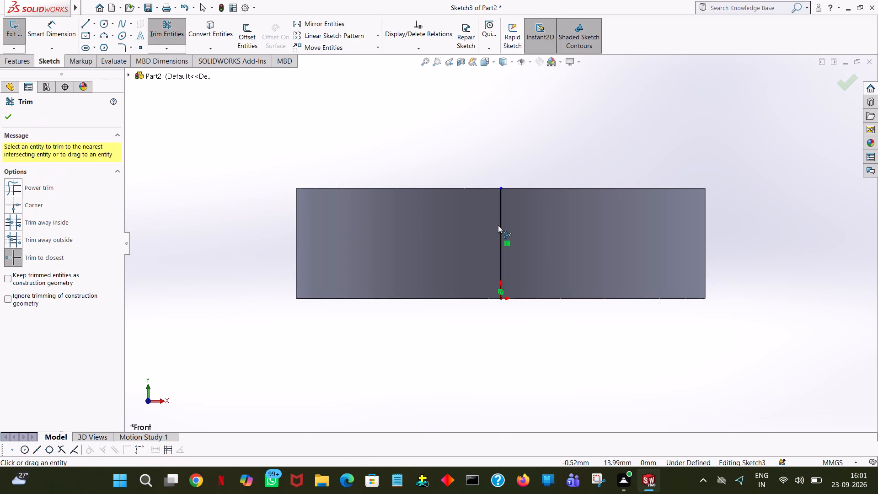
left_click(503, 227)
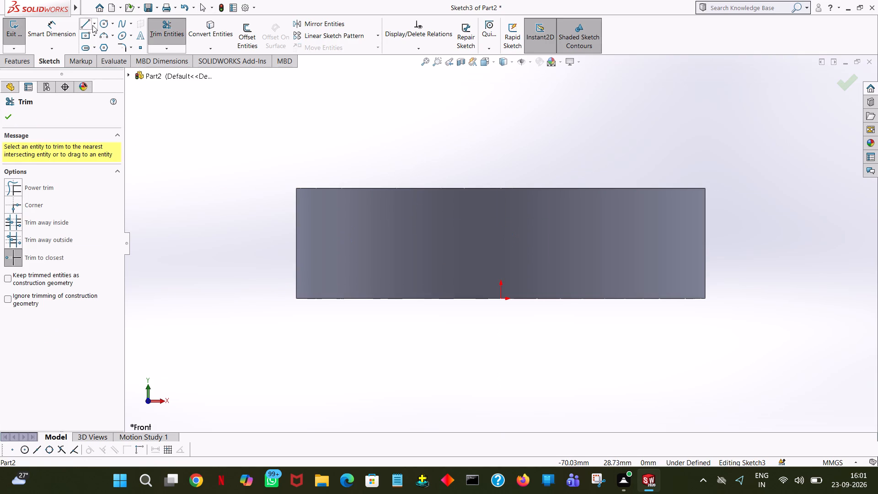
Draw a 28 mm vertical line up from the origin and a 50 mm horizontal line in the +X direction from its upper end.
left_click(86, 24)
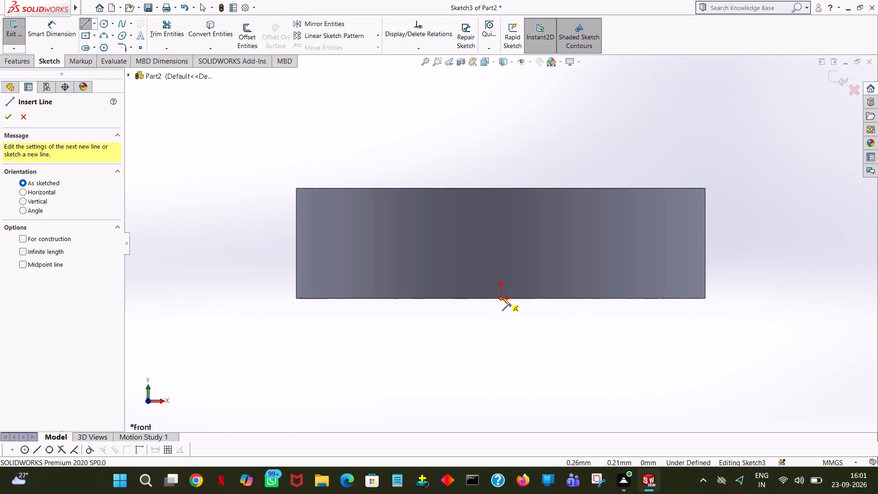
left_click(501, 299)
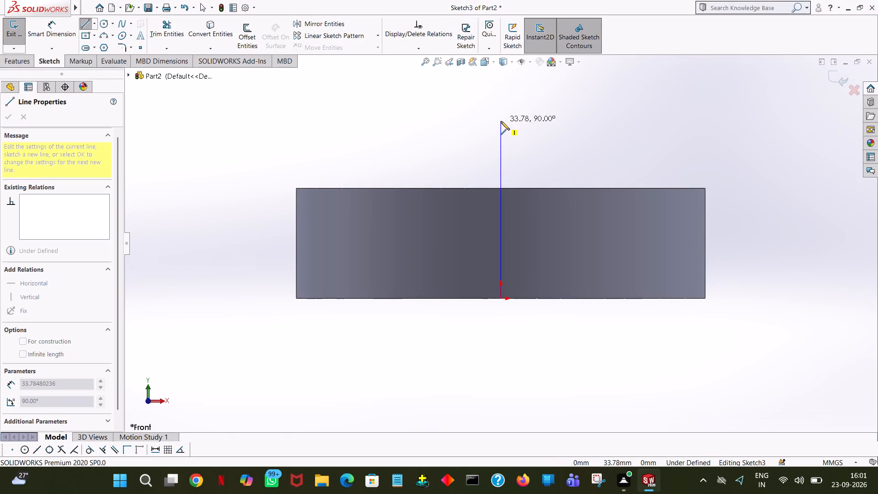
left_click(501, 121)
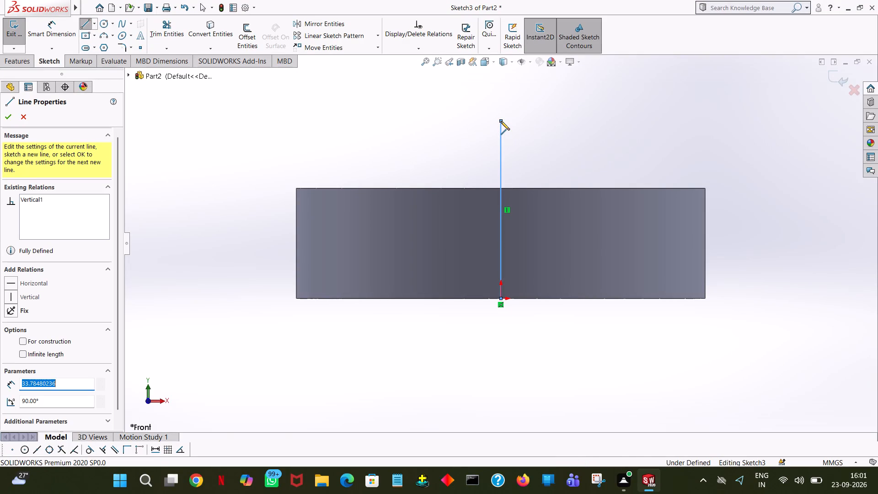
type("28")
key("Return")
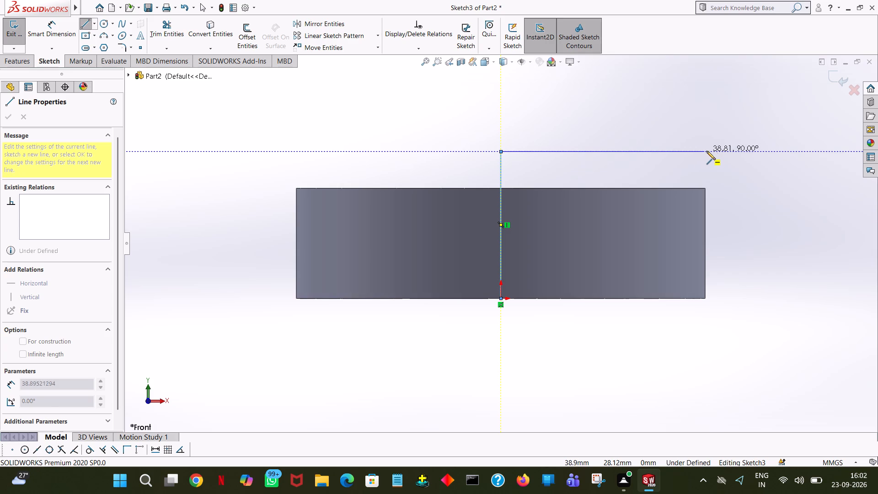
left_click(767, 151)
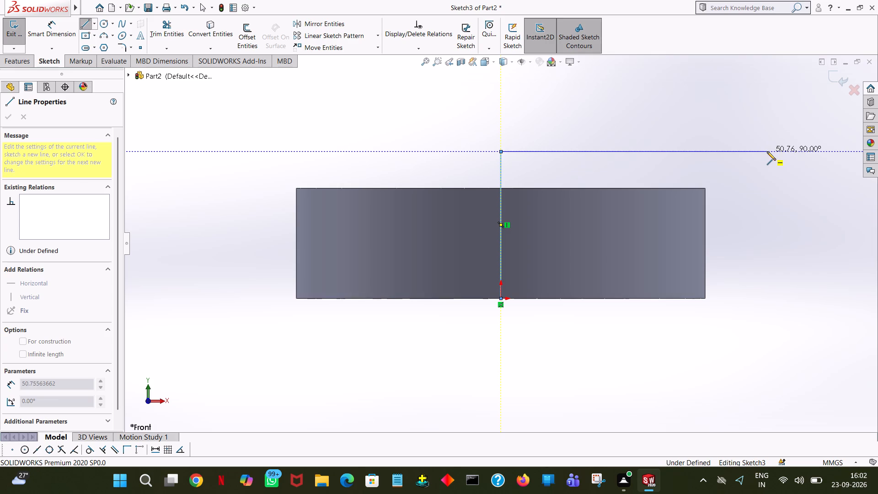
type("50")
key("Return")
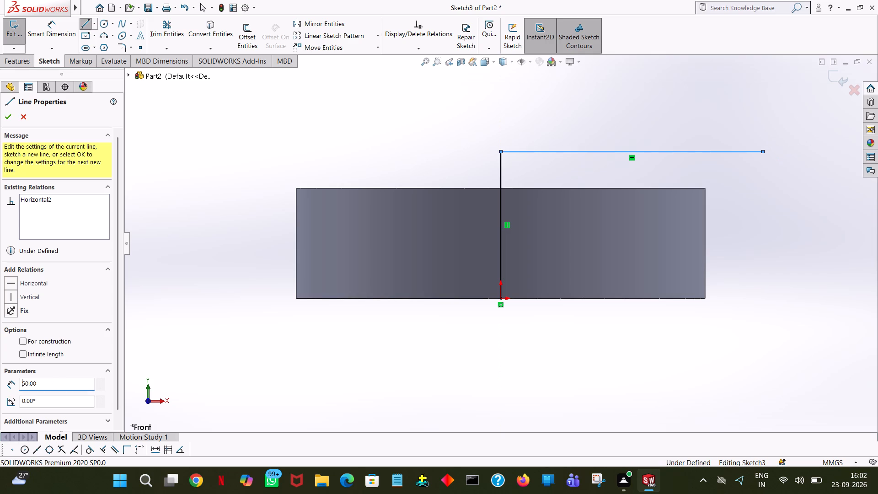
Draw a 16 mm vertical line upward from the free end of the 50 mm horizontal line.
left_click(763, 96)
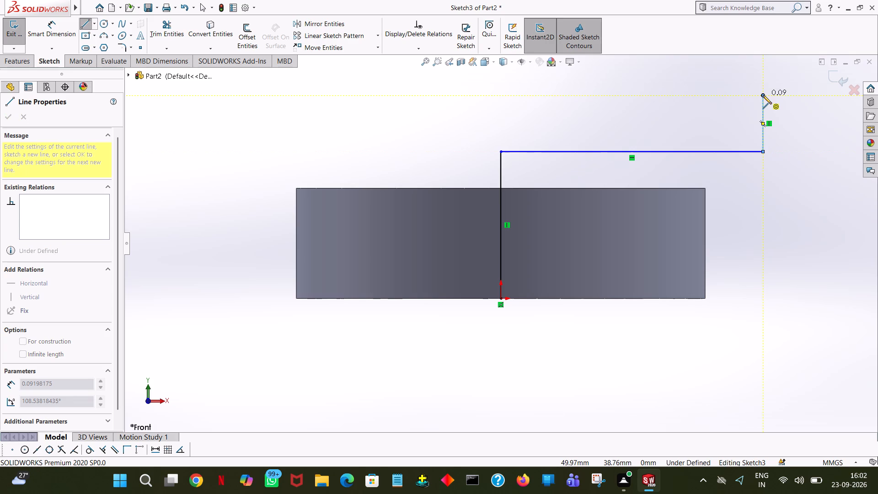
type("16")
right_click(763, 95)
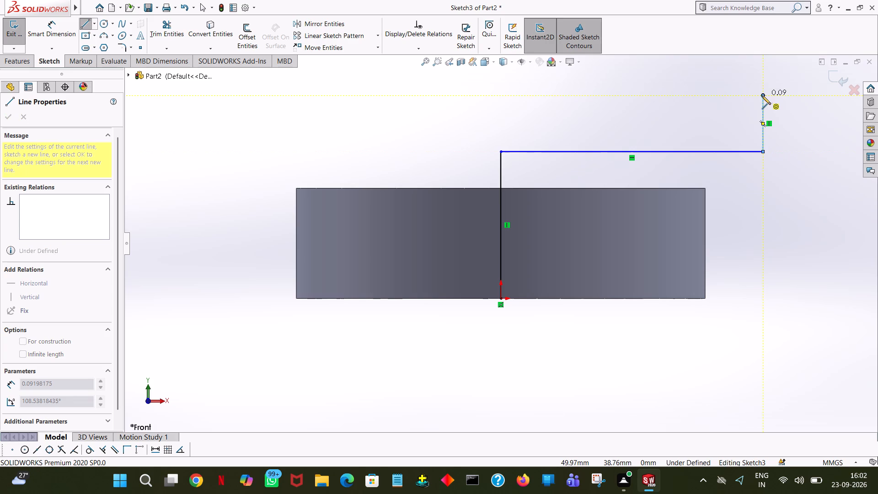
left_click(774, 99)
left_click(763, 103)
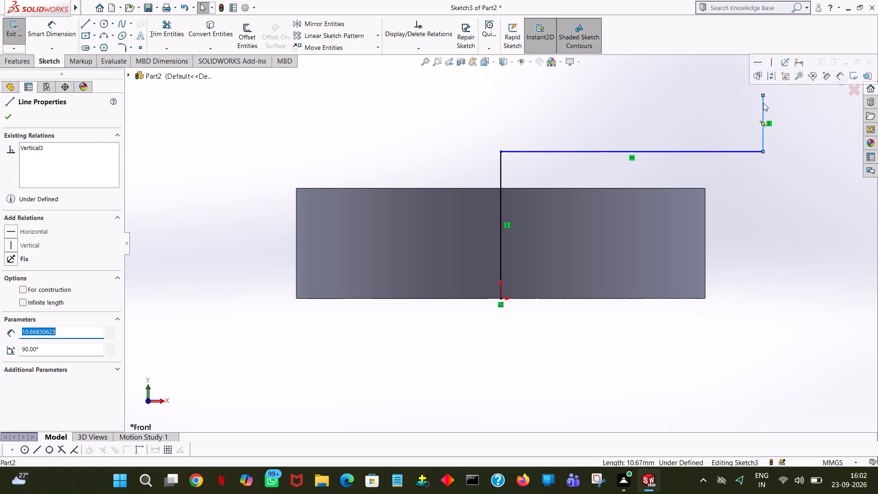
type("16")
key("Return")
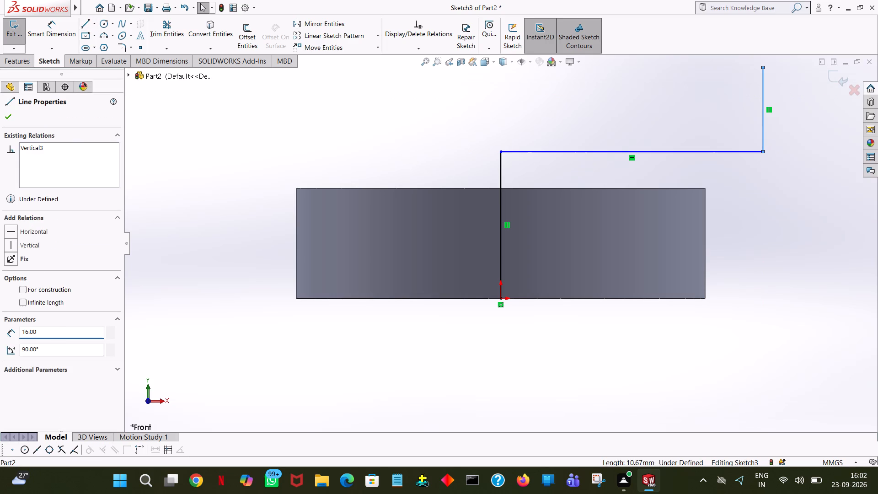
left_click(4, 111)
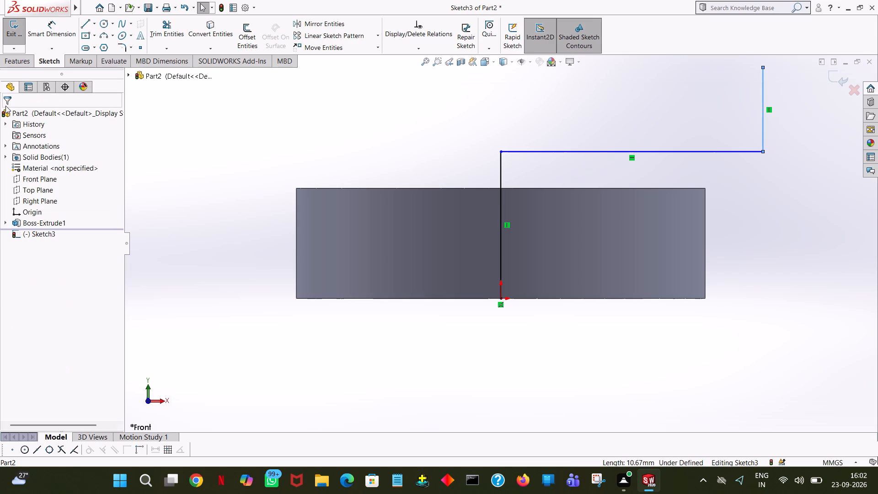
Draw a 68 mm horizontal line in the -X direction from the upper end of the 16 mm vertical line.
left_click(78, 20)
left_click(84, 21)
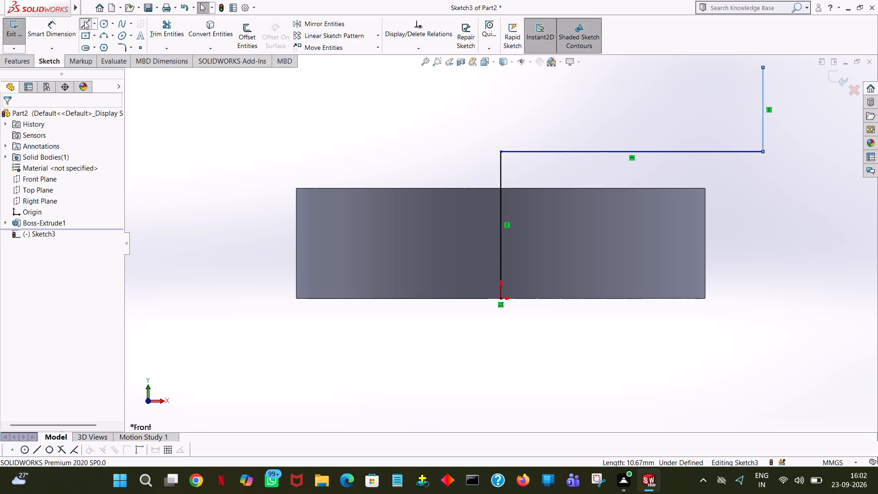
left_click(762, 67)
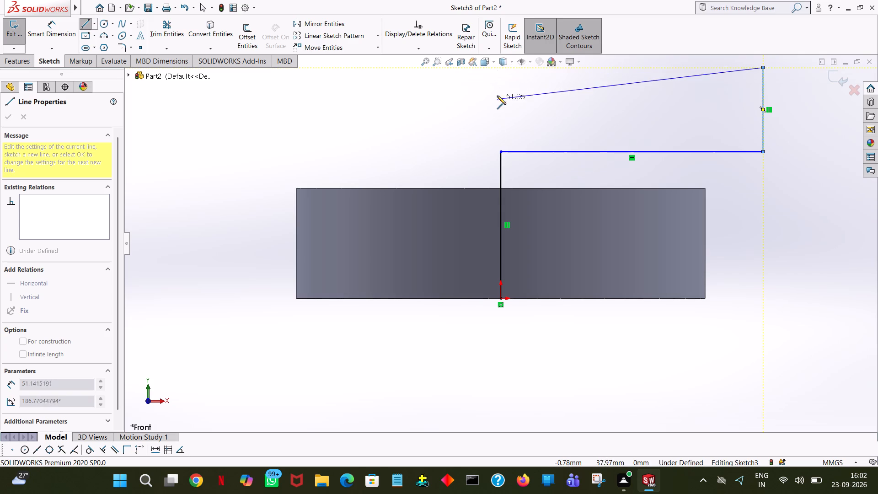
middle_click_drag(500, 87, 499, 157, "ctrl")
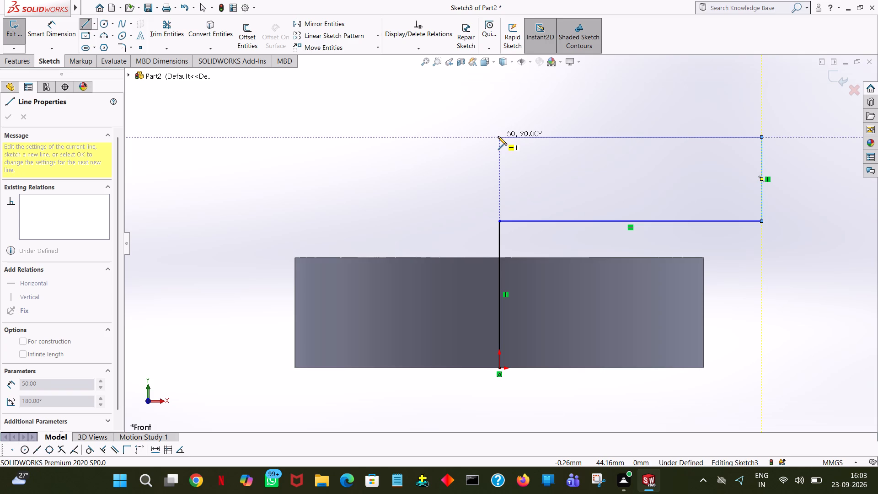
left_click(405, 138)
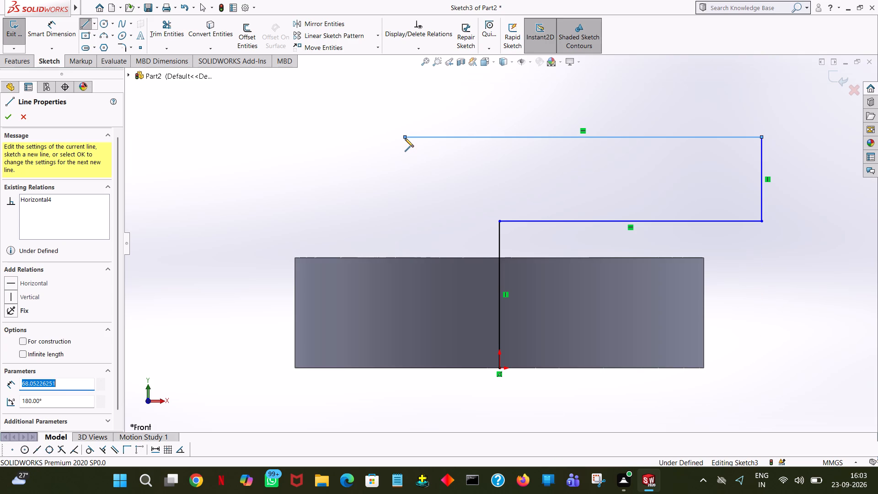
type("68")
key("Return")
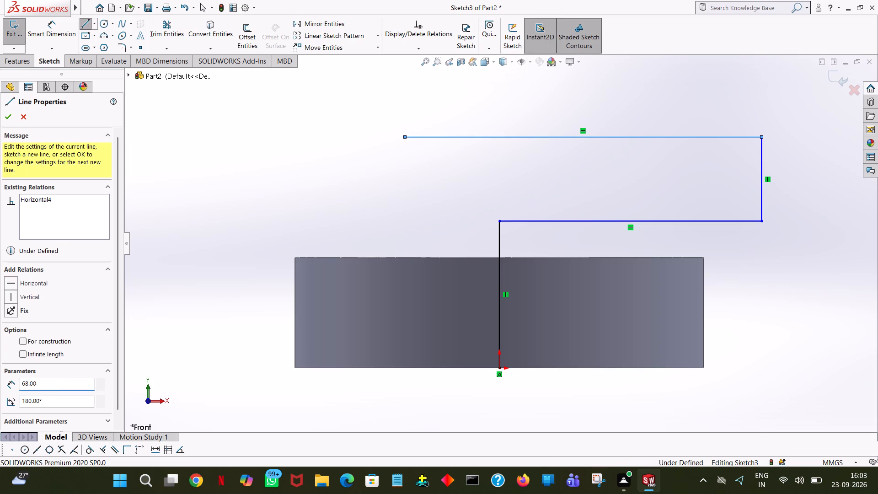
Draw a vertical line about 16 mm down from the 68 mm line's free end, level with the 50 mm horizontal line.
left_click(405, 220)
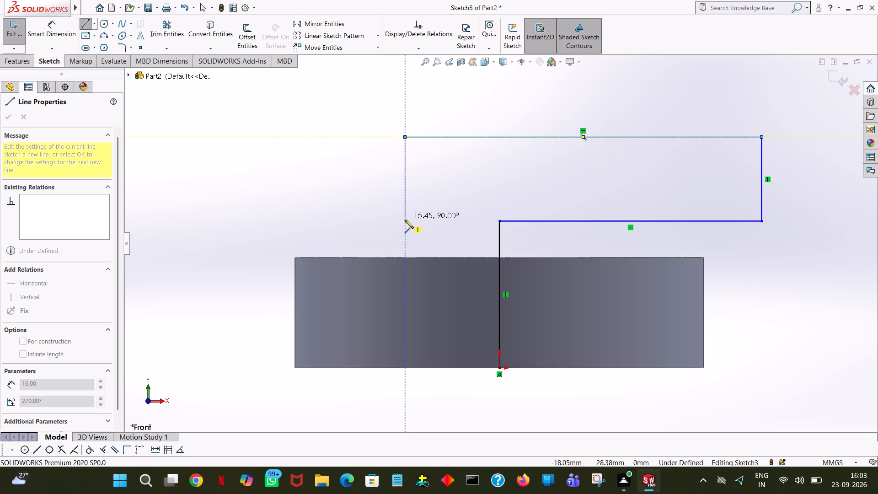
right_click(482, 221)
left_click(490, 223)
right_click(487, 209)
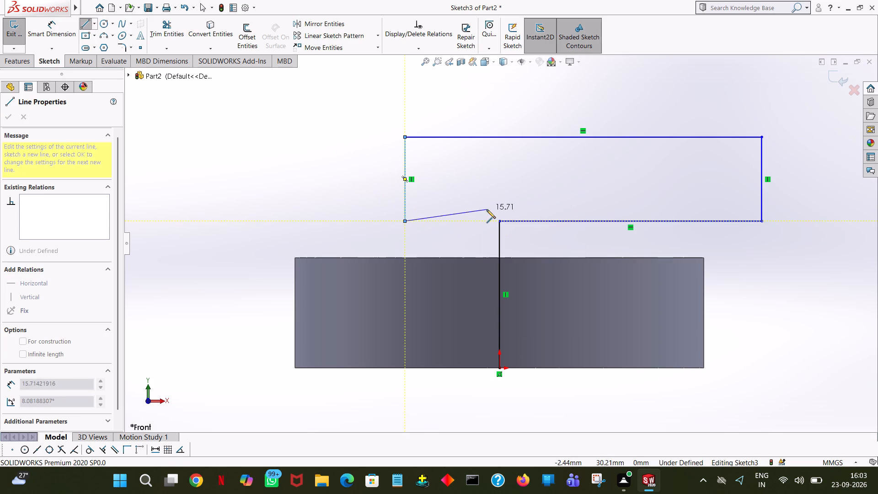
left_click(499, 218)
Remove the 28 mm vertical line and the 50 mm horizontal line with Trim Entities.
left_click(157, 21)
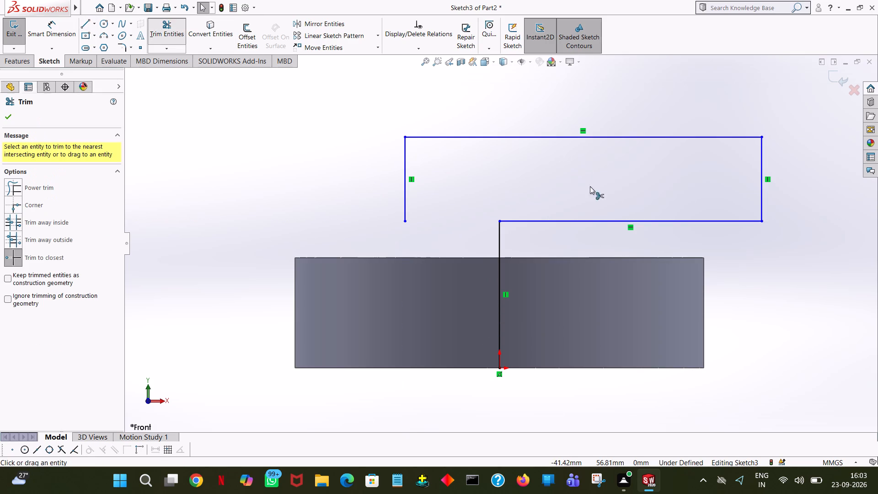
left_click(499, 244)
left_click(542, 220)
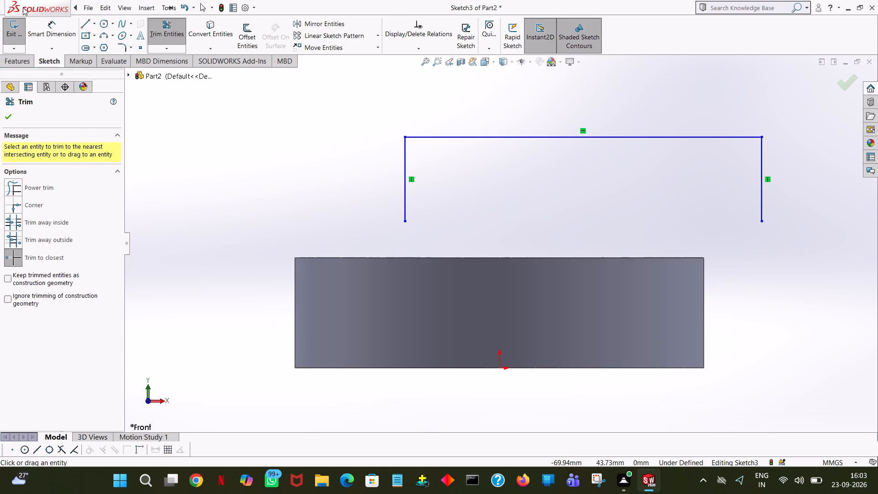
Close the rectangle with a 68 mm horizontal line joining the lower ends of the two vertical lines.
left_click(86, 22)
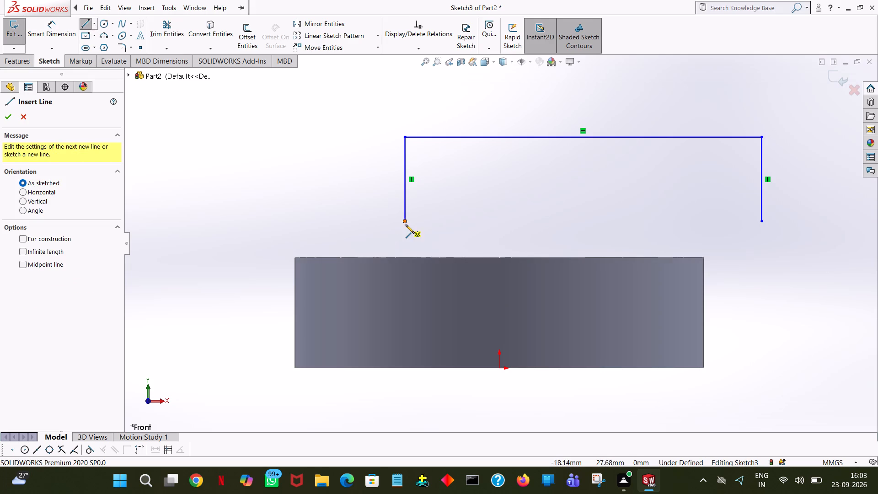
left_click(405, 222)
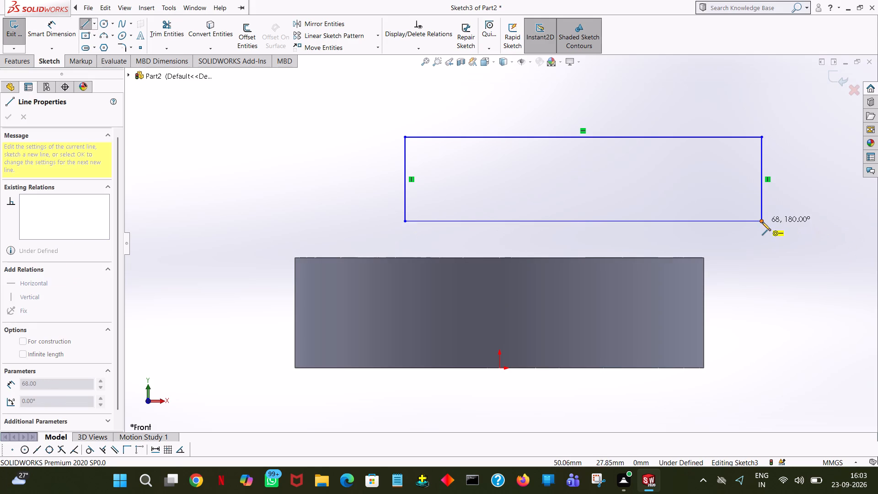
left_click(762, 222)
right_click(761, 222)
left_click(786, 234)
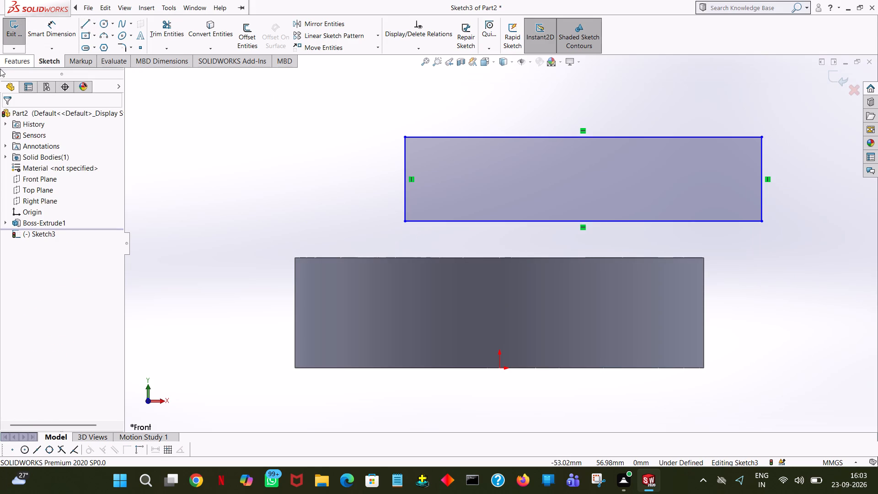
Revolve the rectangle 360 degrees about its bottom 68 mm line, merged with the base disc.
left_click(17, 63)
left_click(51, 34)
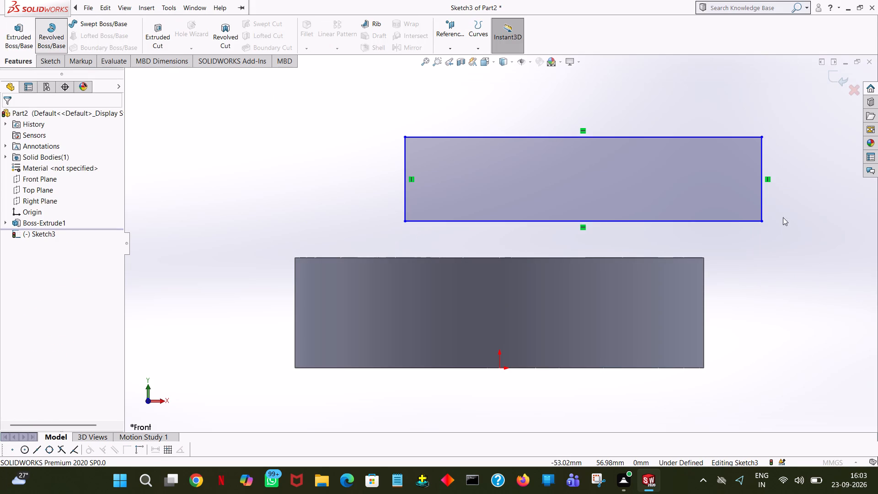
left_click(656, 223)
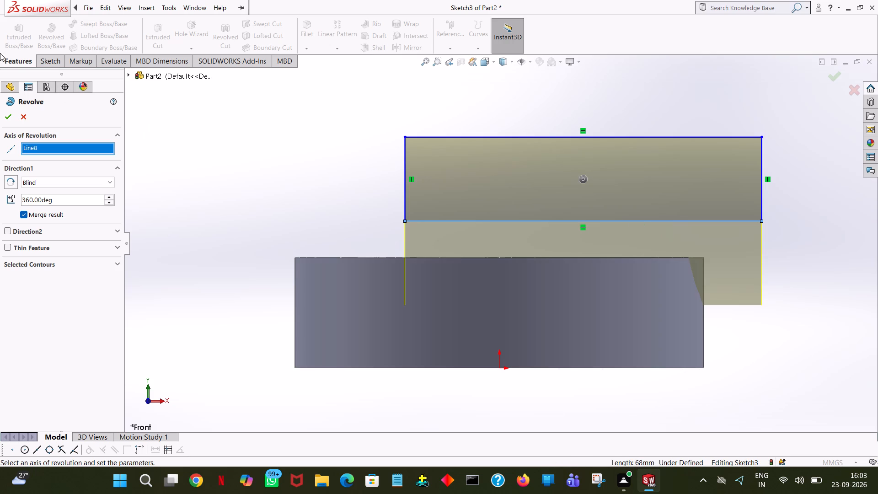
left_click(14, 114)
Examine from several sides how the revolved cylinder sits on the base disc, ending in the isometric view.
middle_click_drag(291, 150, 283, 152)
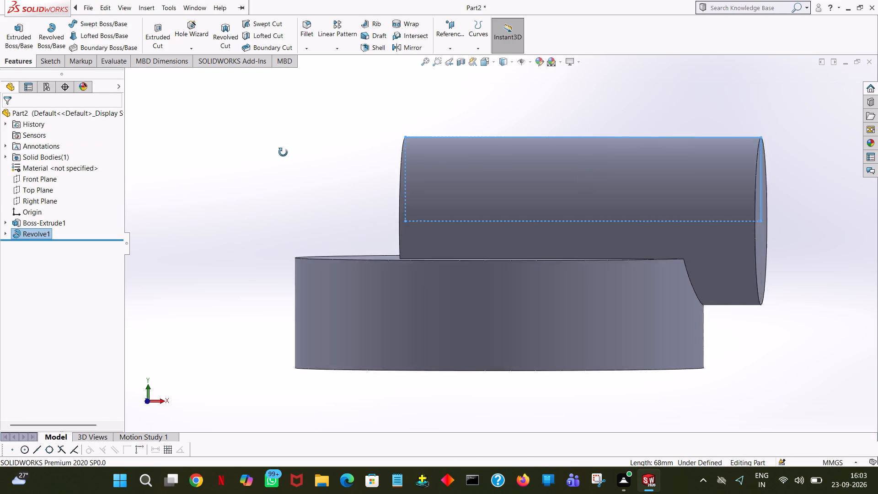
middle_click_drag(283, 152, 261, 154)
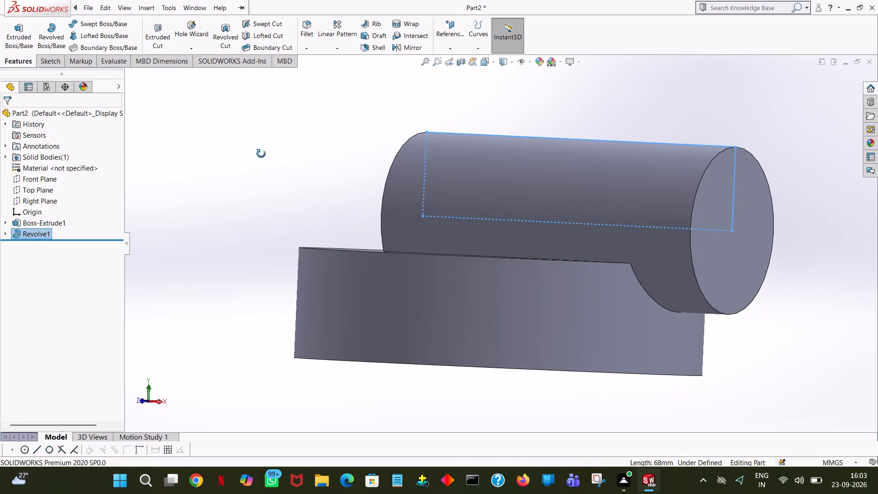
middle_click_drag(261, 154, 261, 154)
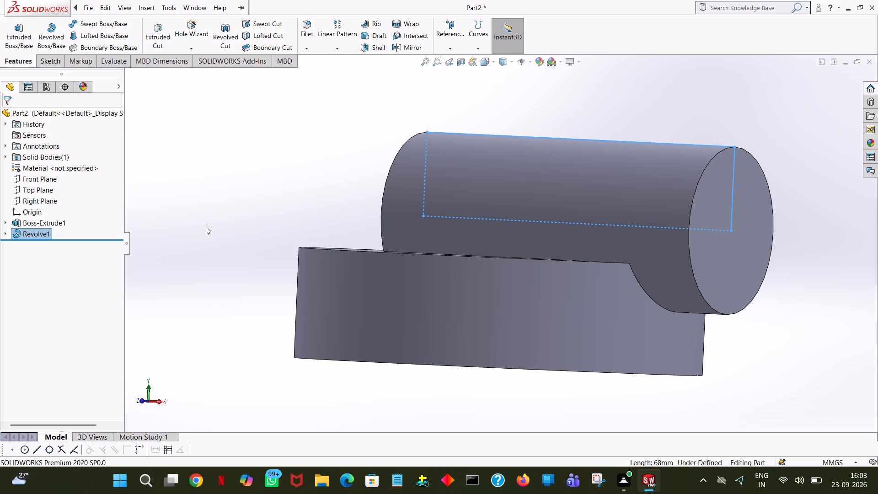
middle_click_drag(201, 167, 202, 167)
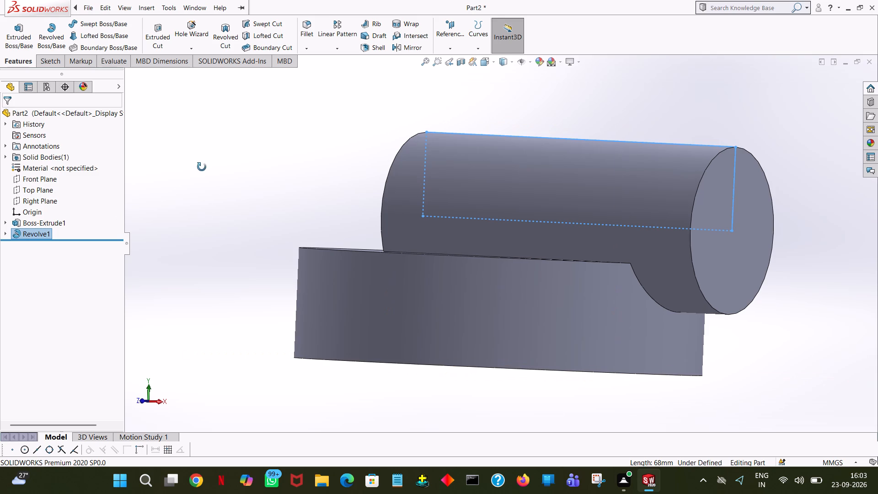
middle_click_drag(202, 167, 277, 175)
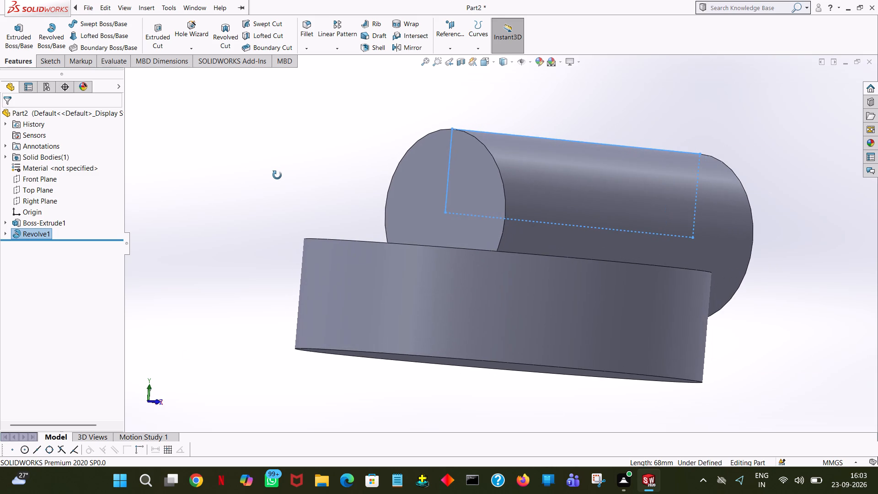
middle_click_drag(277, 175, 244, 177)
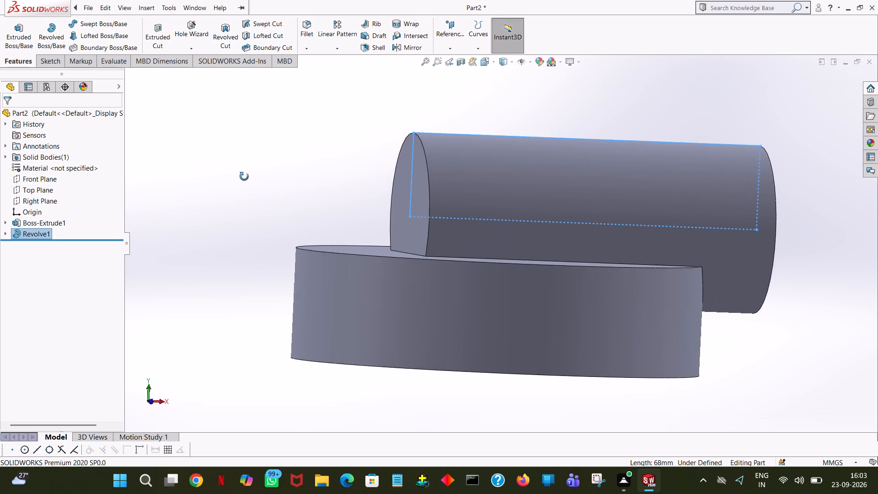
middle_click_drag(244, 177, 179, 176)
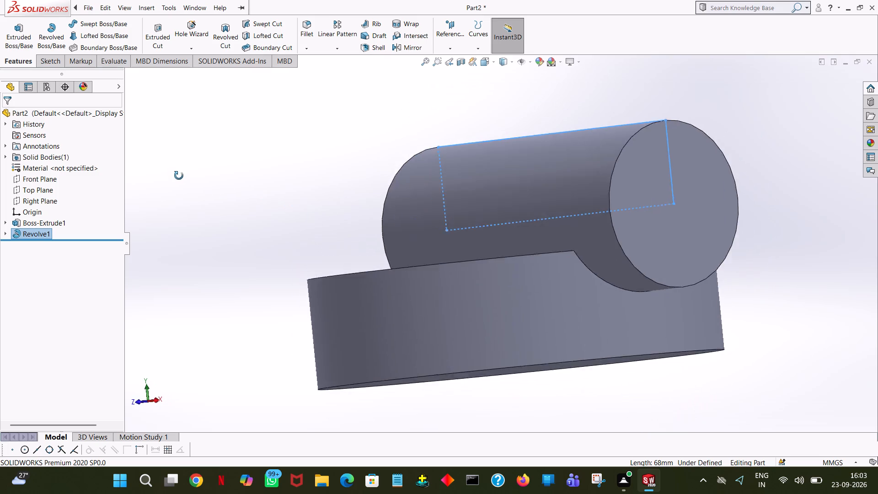
middle_click_drag(179, 176, 320, 173)
middle_click_drag(392, 192, 344, 140)
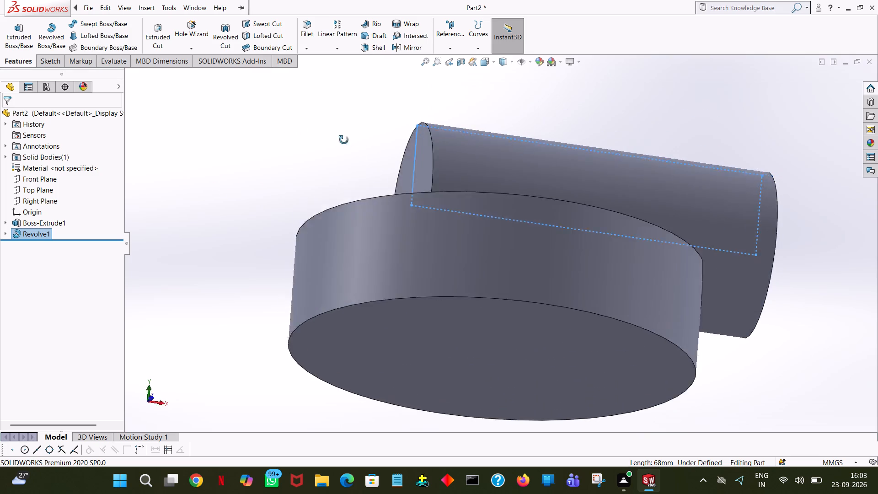
middle_click_drag(344, 140, 386, 152)
left_click(386, 152)
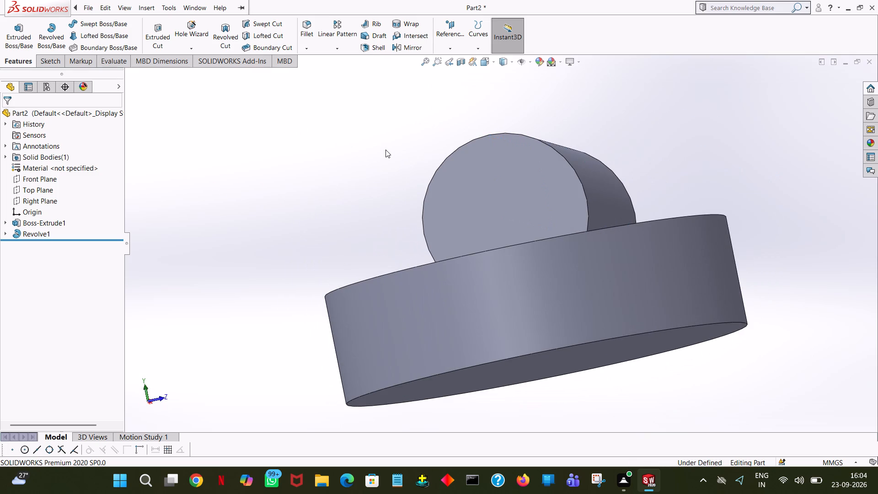
key("ctrl+7")
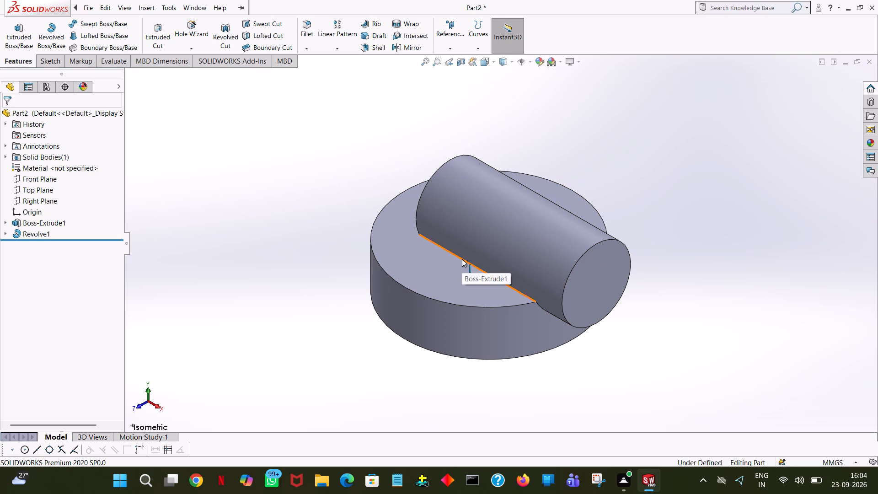
Select the Front Plane and extend its displayed boundary farther above the cylinder.
left_click(28, 177)
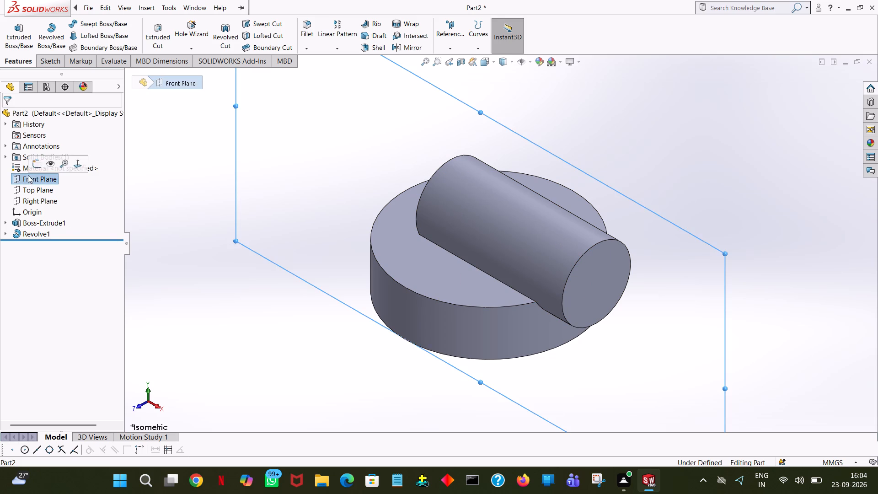
middle_click_drag(750, 183, 738, 161)
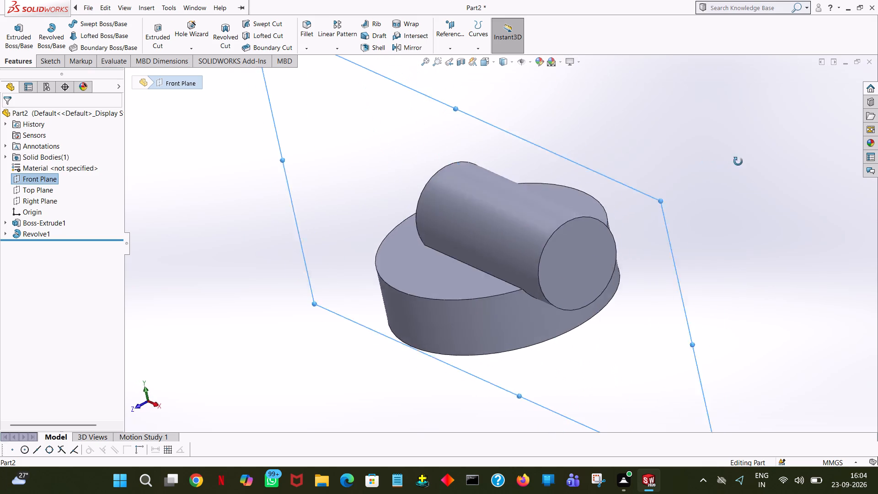
middle_click_drag(738, 161, 814, 116)
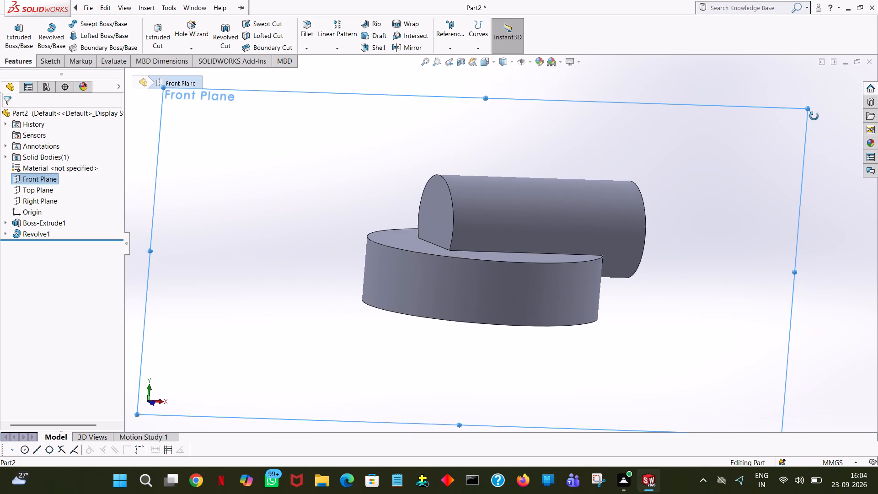
middle_click_drag(814, 116, 817, 121)
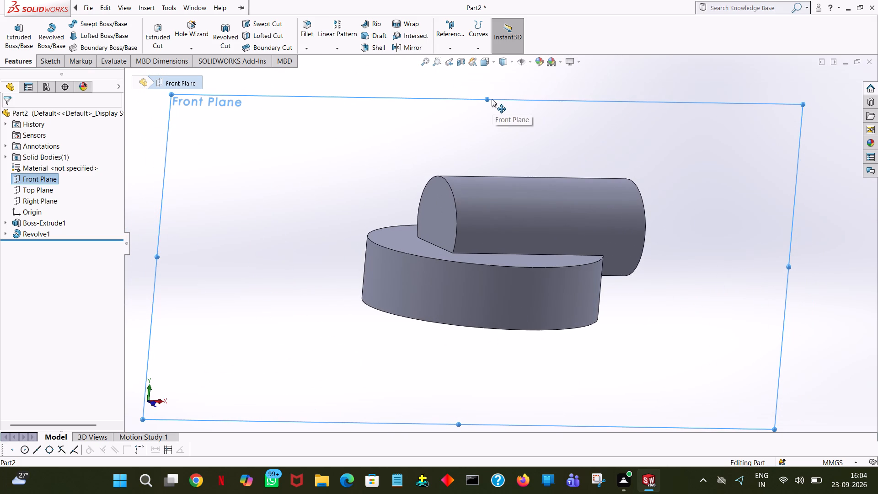
left_click_drag(487, 99, 483, 62)
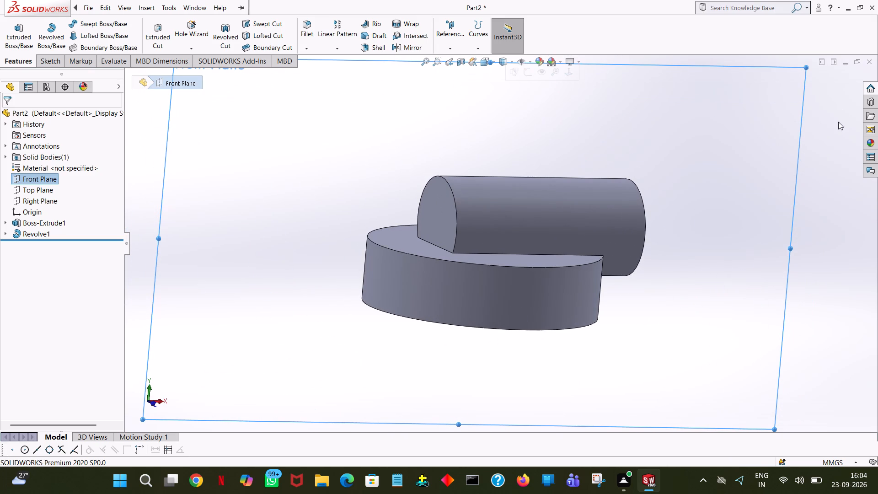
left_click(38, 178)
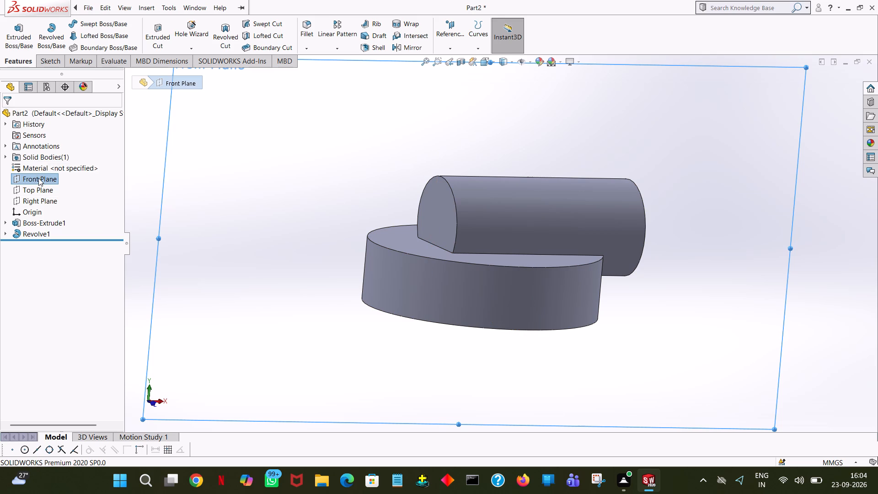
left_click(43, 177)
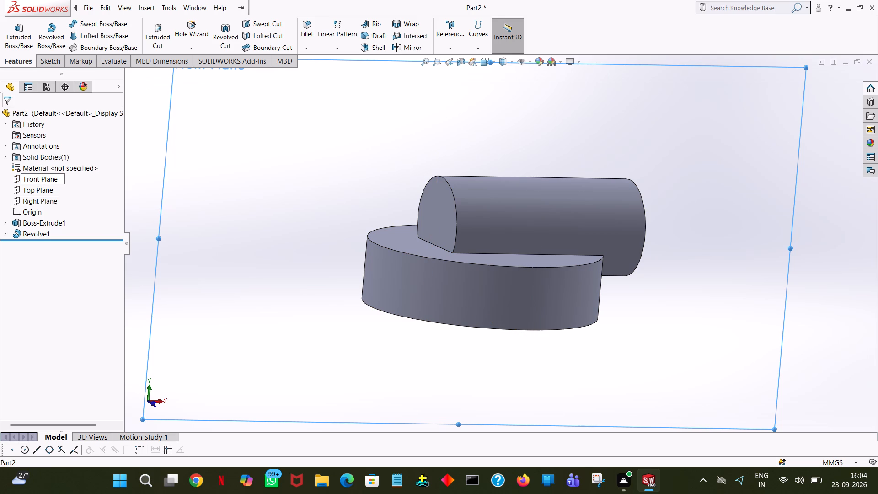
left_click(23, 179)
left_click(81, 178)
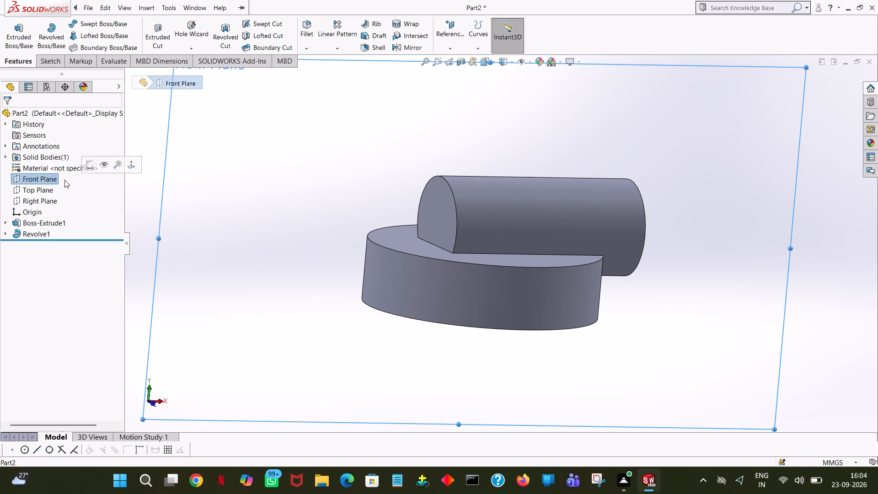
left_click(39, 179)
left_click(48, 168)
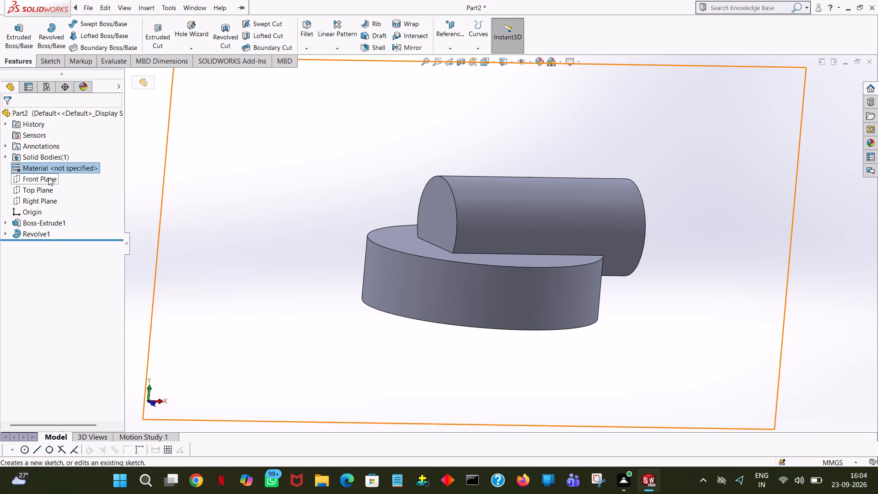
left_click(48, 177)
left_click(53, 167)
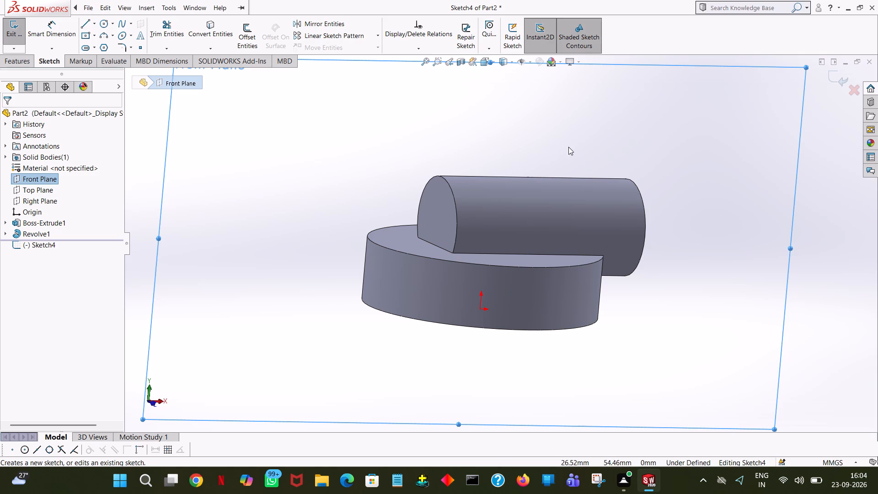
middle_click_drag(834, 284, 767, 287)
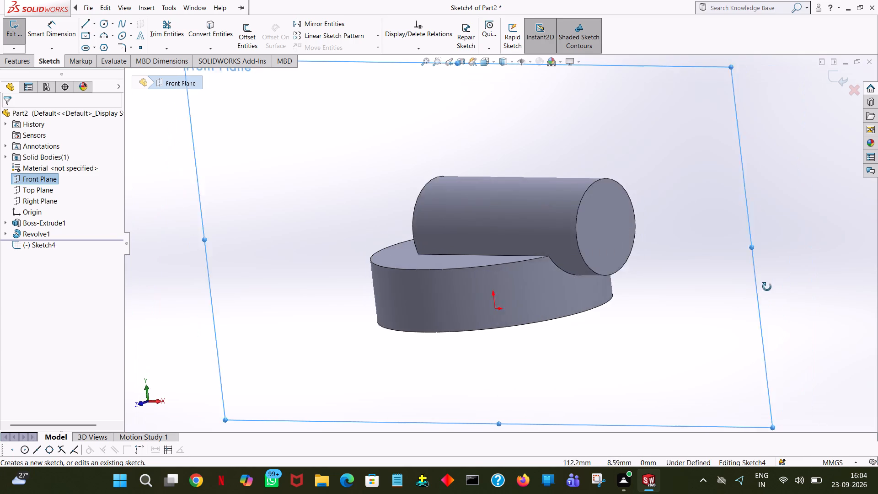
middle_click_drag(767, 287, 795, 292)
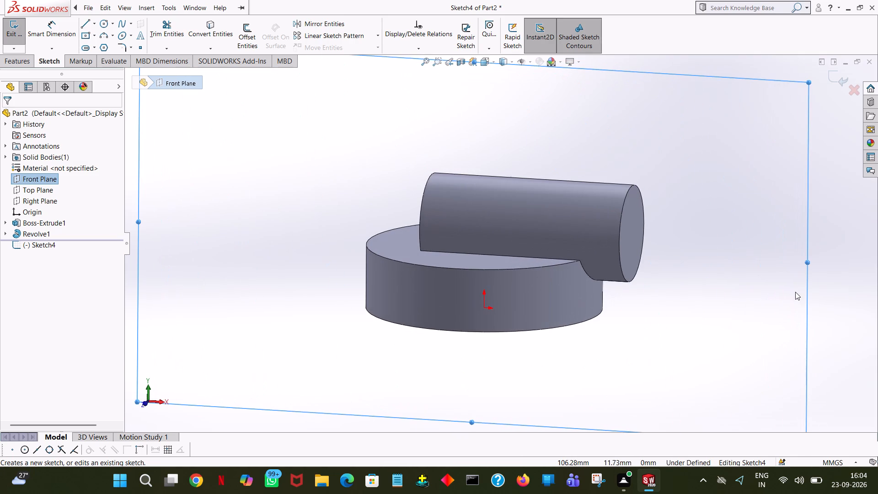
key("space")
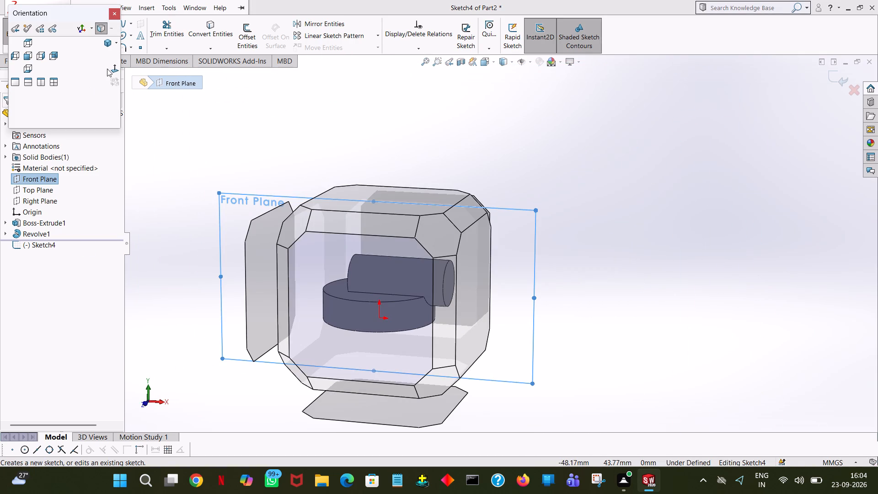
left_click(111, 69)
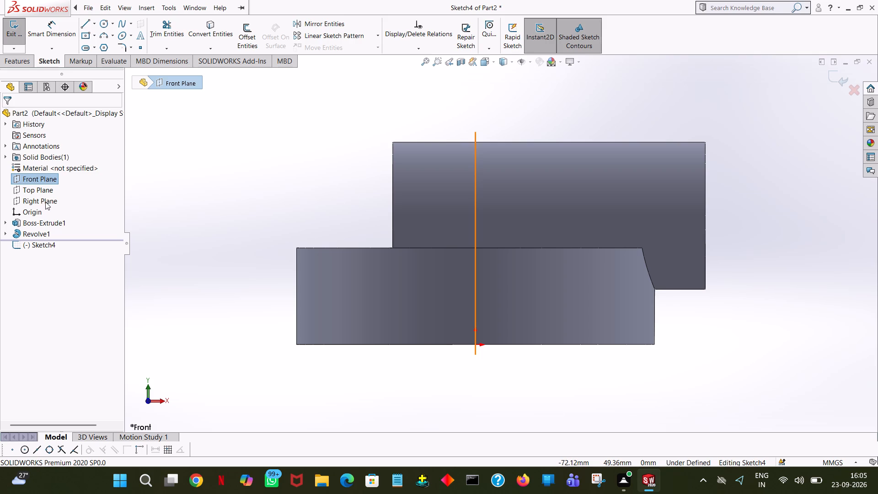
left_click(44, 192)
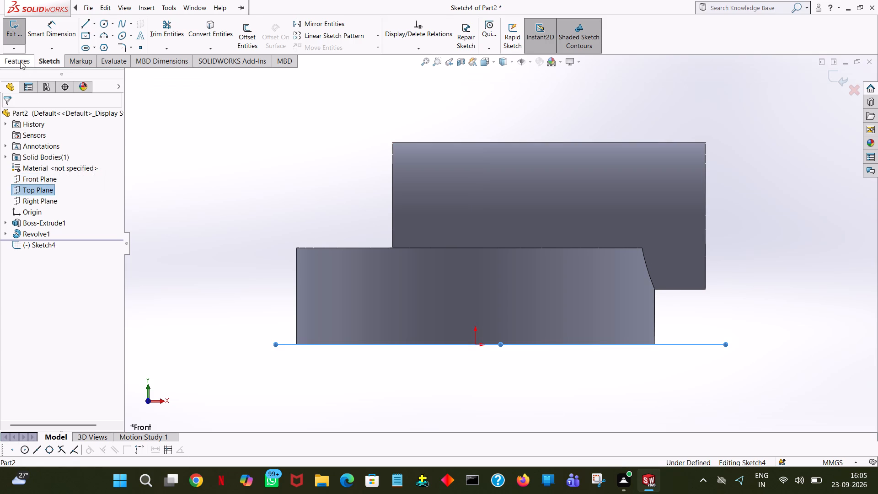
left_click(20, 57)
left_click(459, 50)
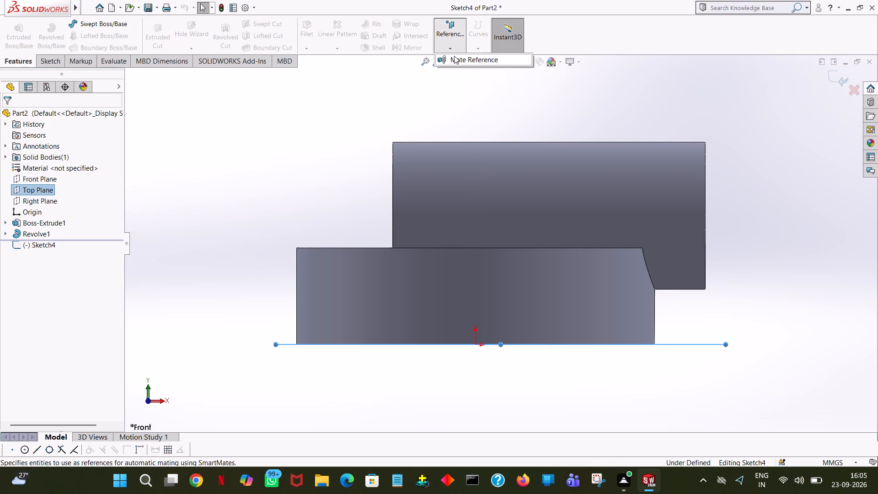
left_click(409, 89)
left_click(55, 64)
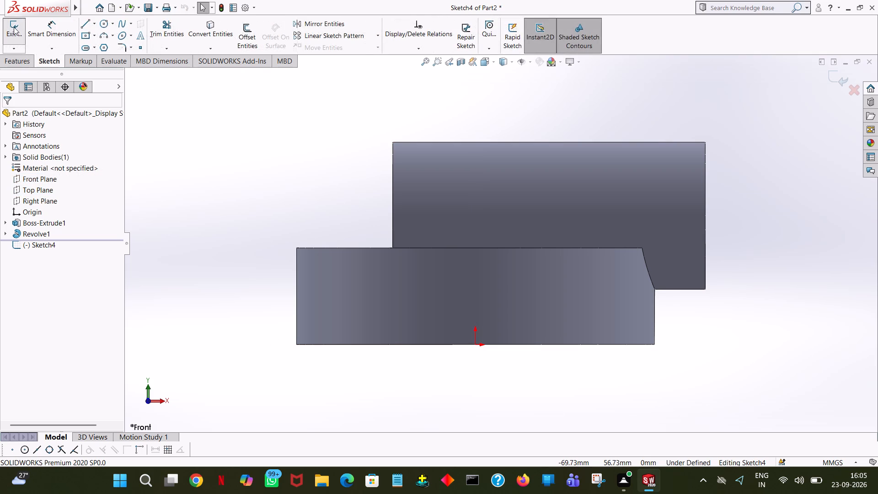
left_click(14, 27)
Create a reference plane offset upward from the Top Plane, trying 32 mm and 30 mm before setting the distance to 28 mm.
left_click(27, 64)
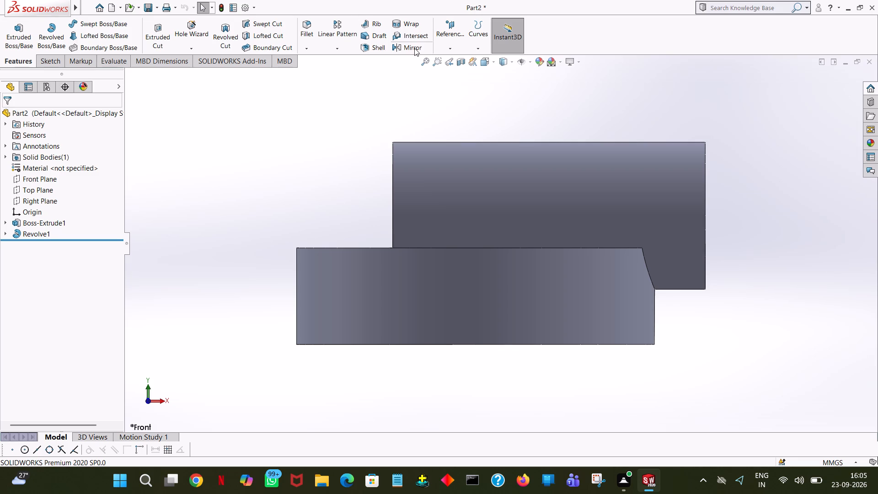
left_click(37, 188)
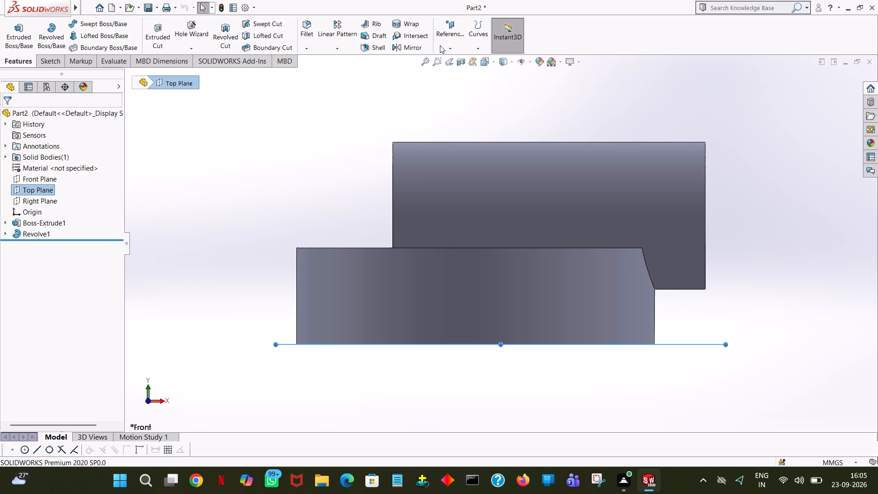
left_click(440, 45)
left_click(446, 56)
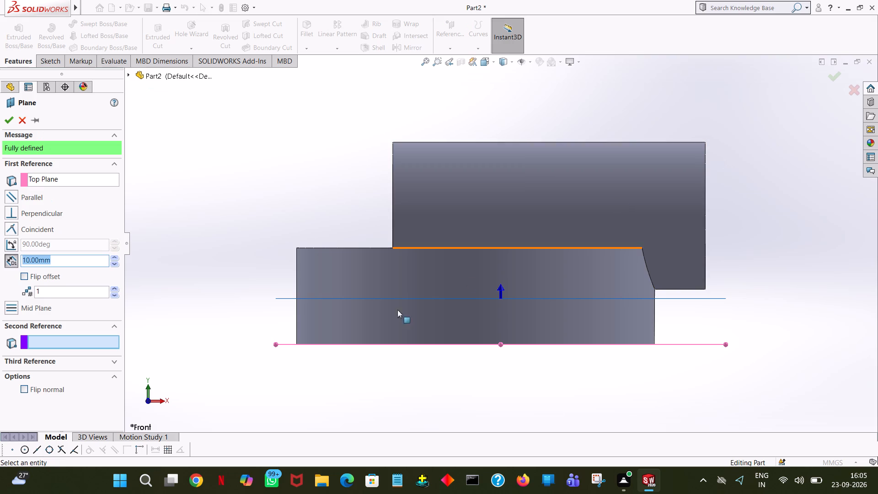
left_click(112, 258)
left_click(112, 258)
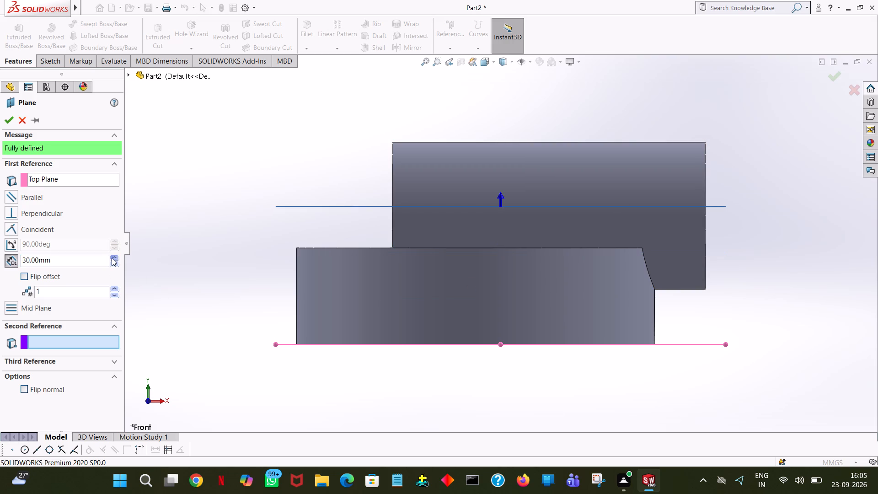
double_click(71, 260)
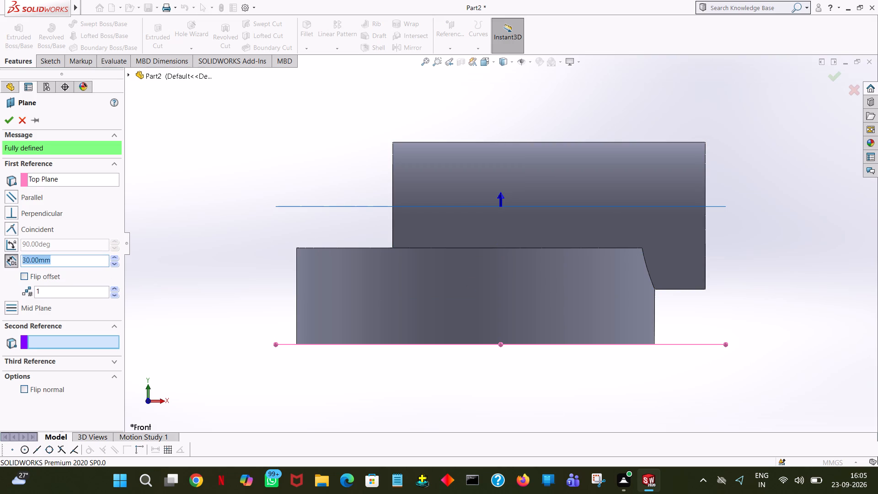
type("32")
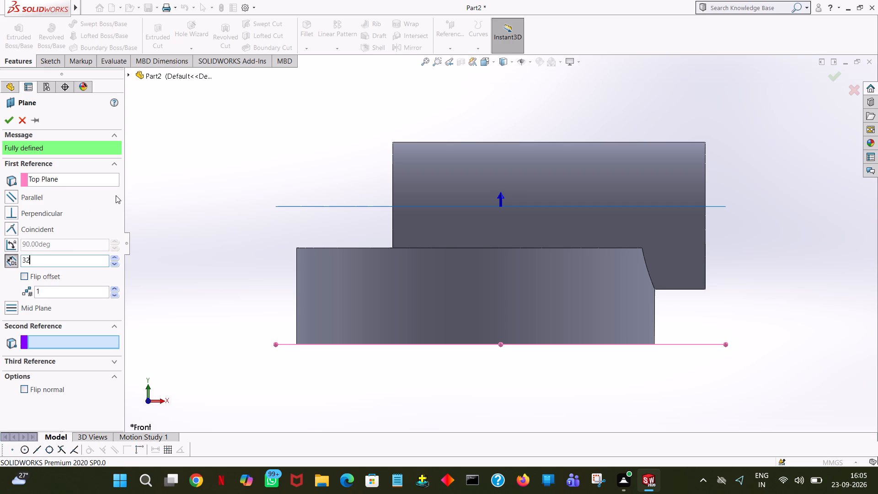
left_click(329, 104)
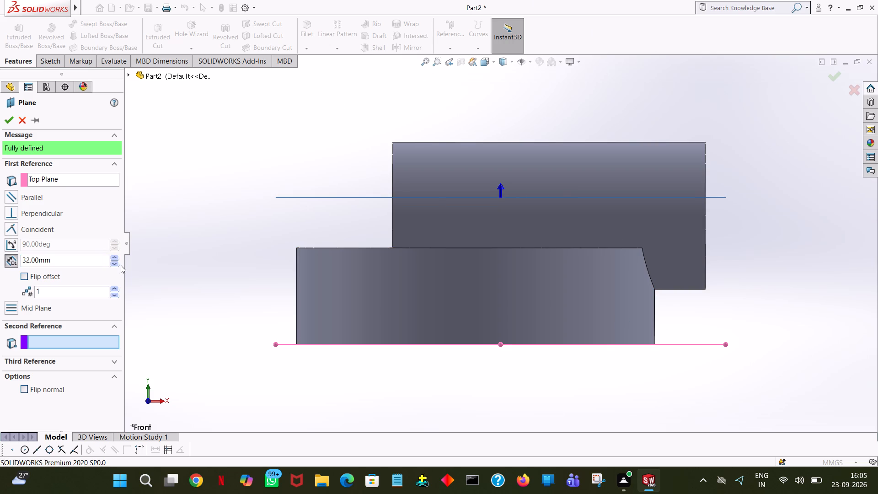
double_click(95, 262)
type("30")
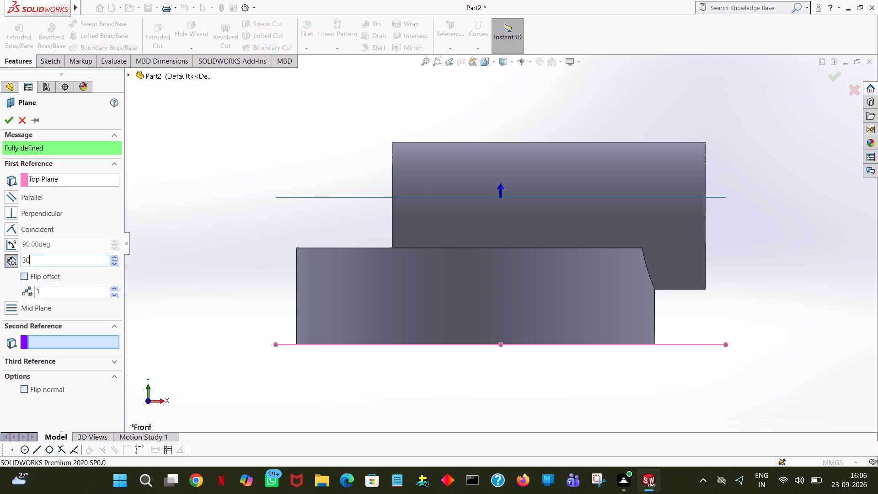
left_click(333, 150)
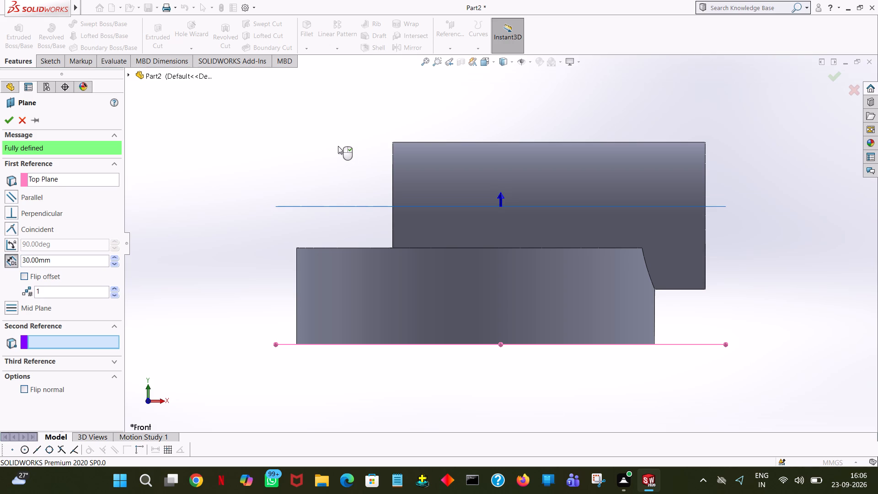
double_click(63, 258)
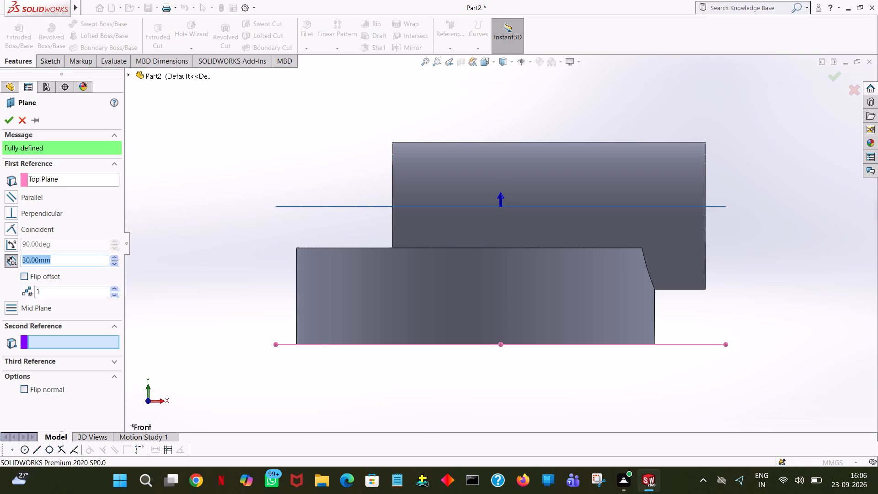
type("28")
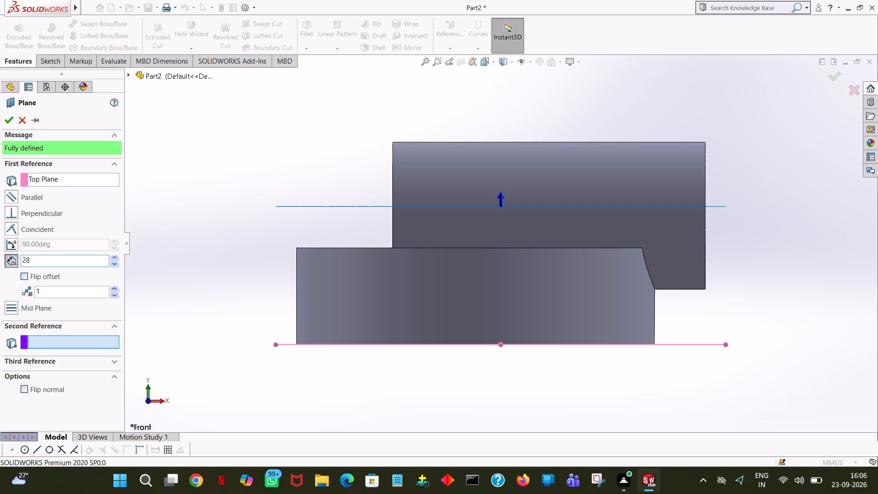
left_click(283, 134)
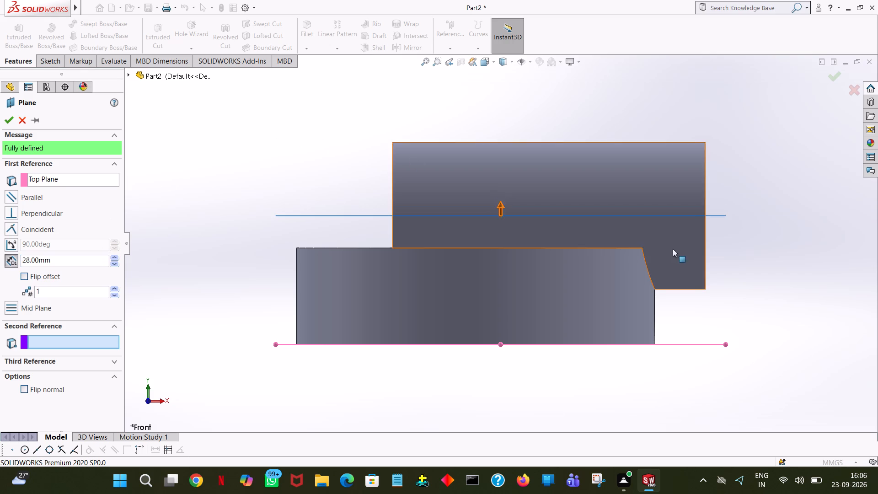
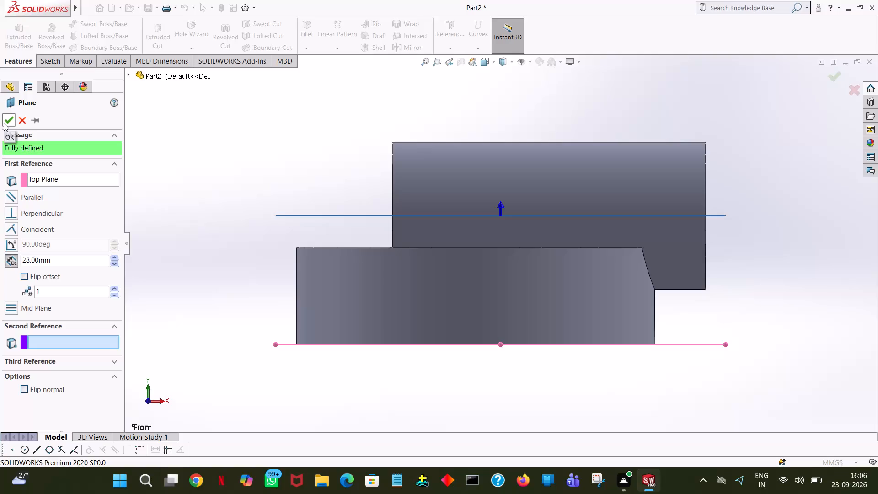
Create the reference plane at a 28 mm offset above the Top Plane.
left_click(4, 123)
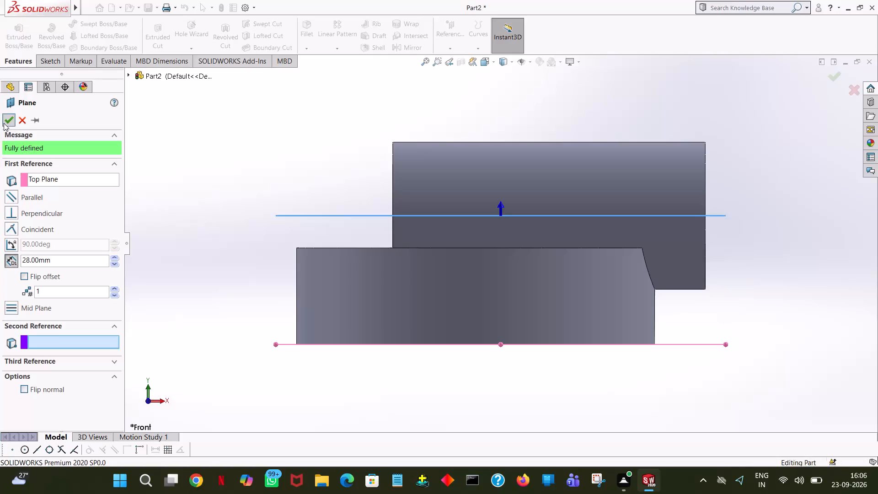
Sketch a circle of 22 mm radius centred on the origin on the new offset plane.
left_click(28, 241)
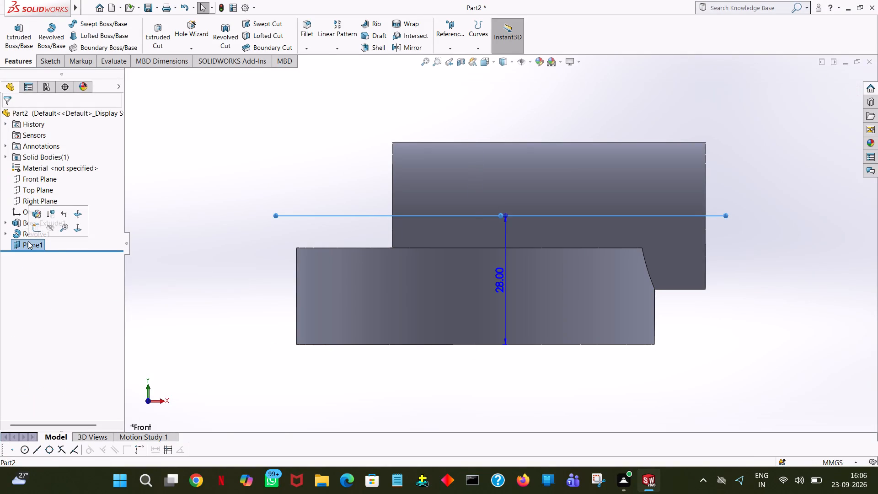
left_click(36, 226)
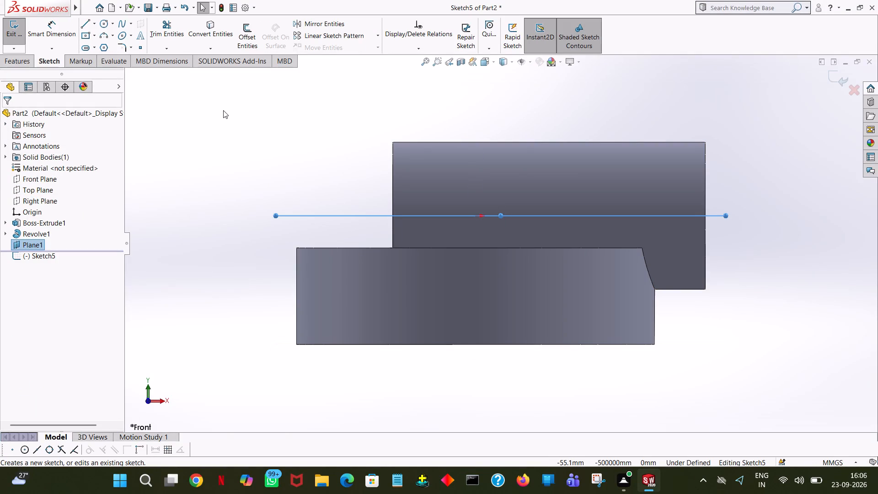
key("space")
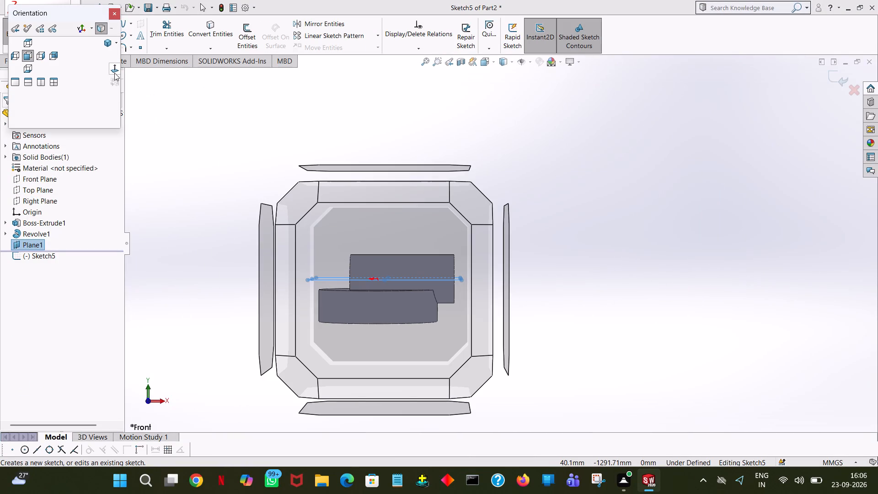
left_click(113, 71)
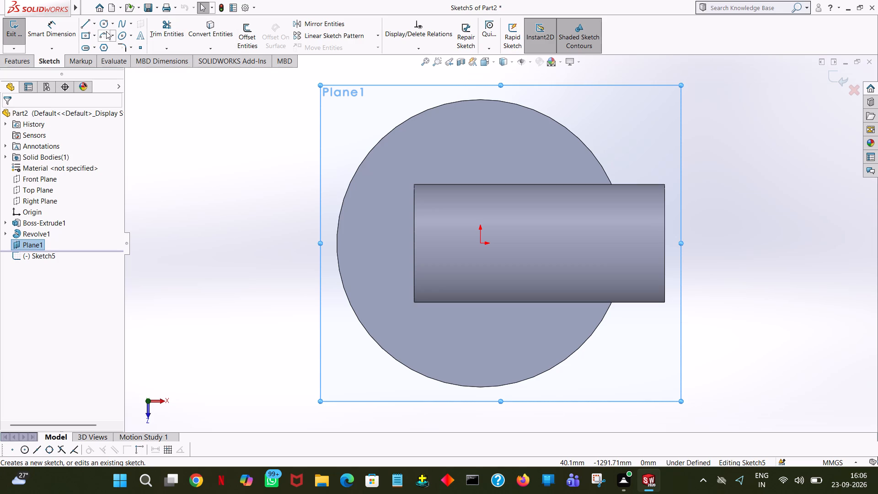
left_click(105, 27)
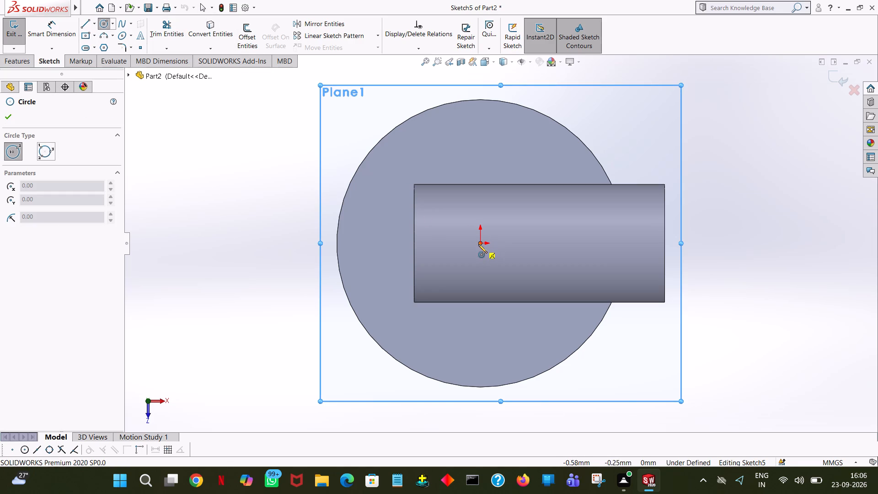
left_click(481, 244)
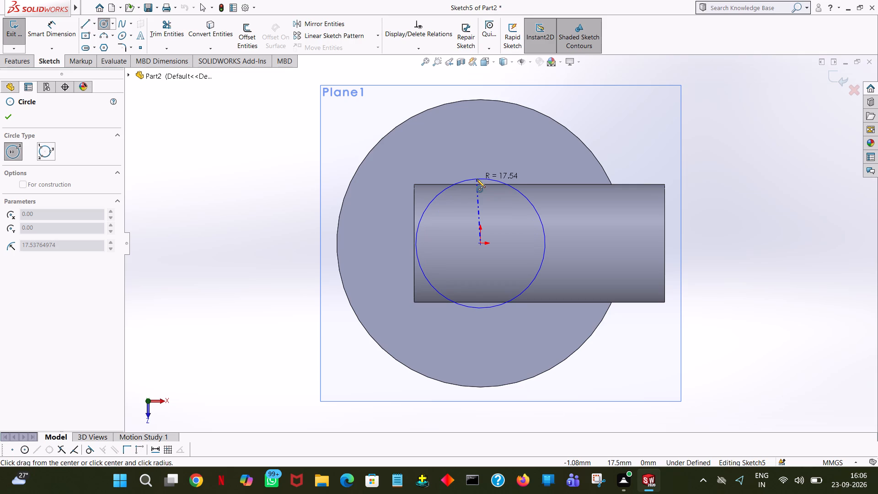
left_click(476, 179)
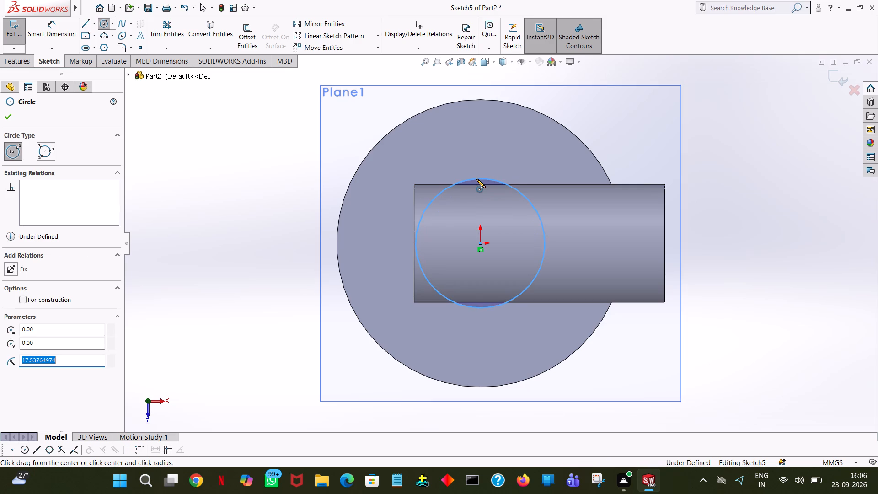
type("22")
key("Return")
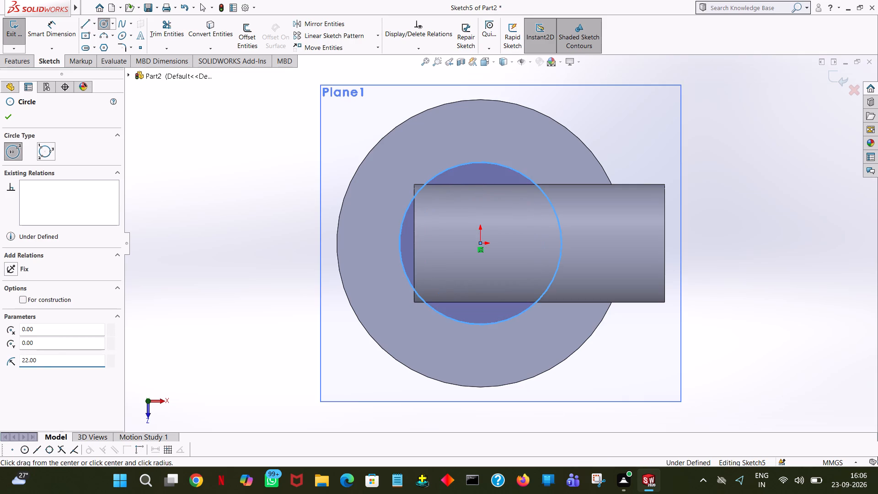
left_click(4, 117)
Extrude the 22 mm radius circle 42 mm upward as a blind boss merged with the existing body.
middle_click_drag(752, 348, 753, 295)
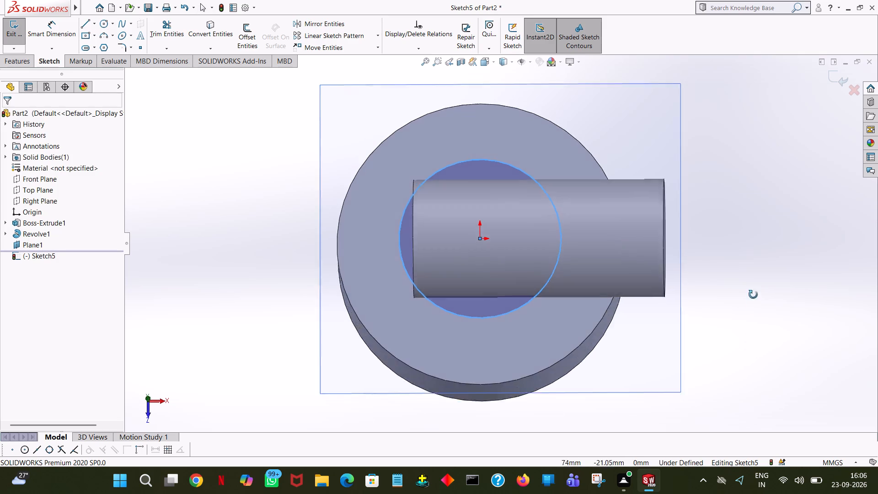
middle_click_drag(753, 295, 753, 125)
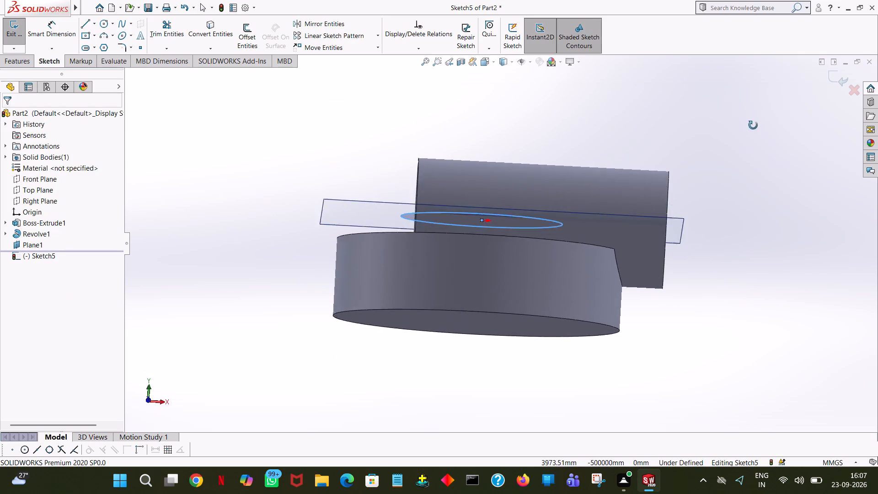
middle_click_drag(753, 125, 740, 136)
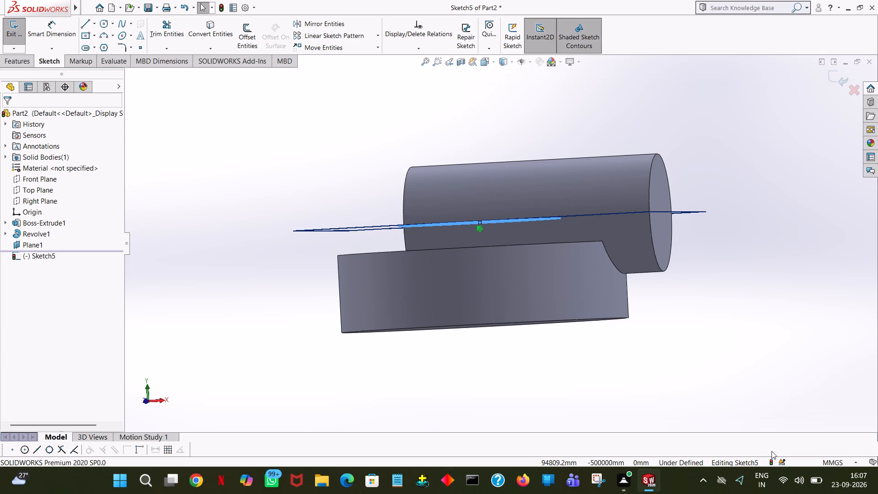
middle_click_drag(283, 150, 287, 171)
left_click(159, 182)
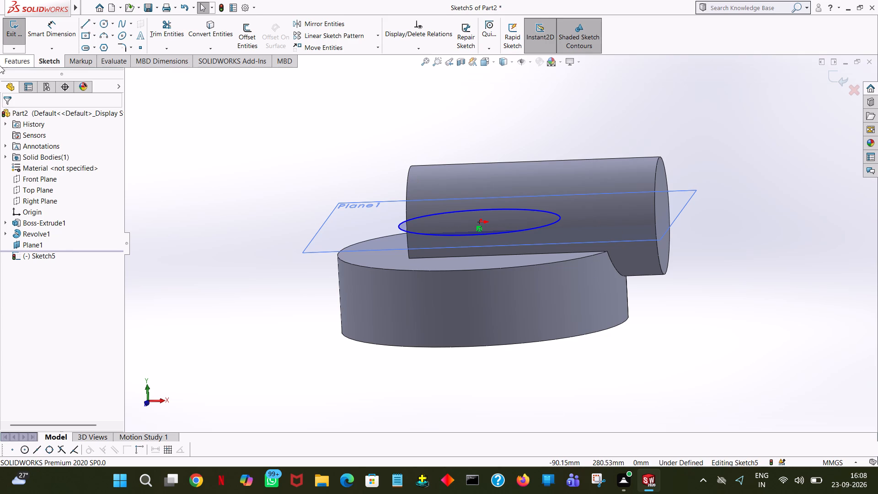
left_click(20, 63)
left_click(16, 37)
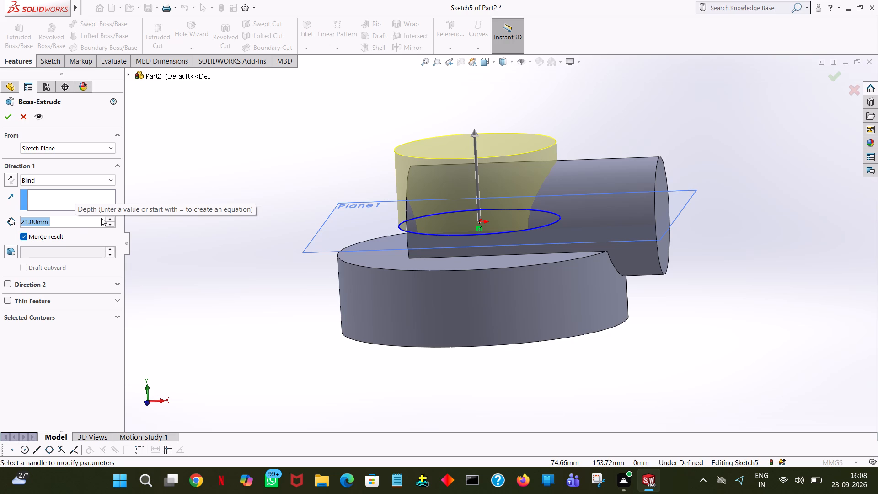
type("42")
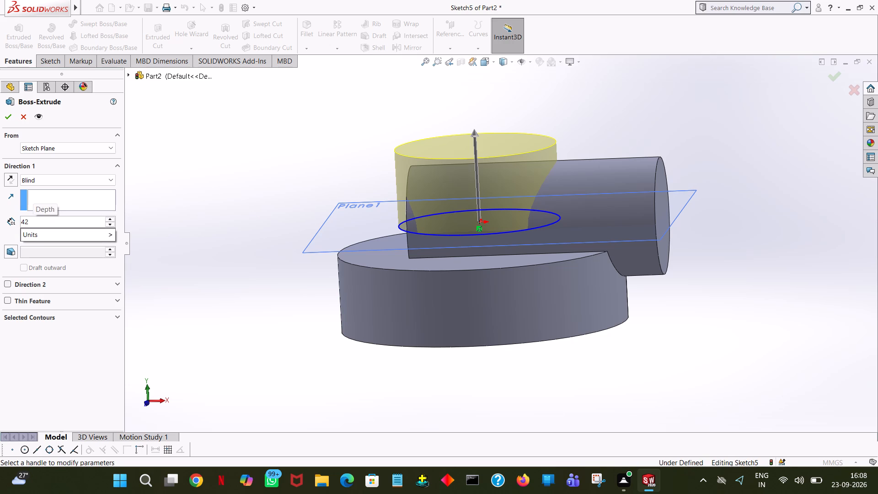
left_click(197, 175)
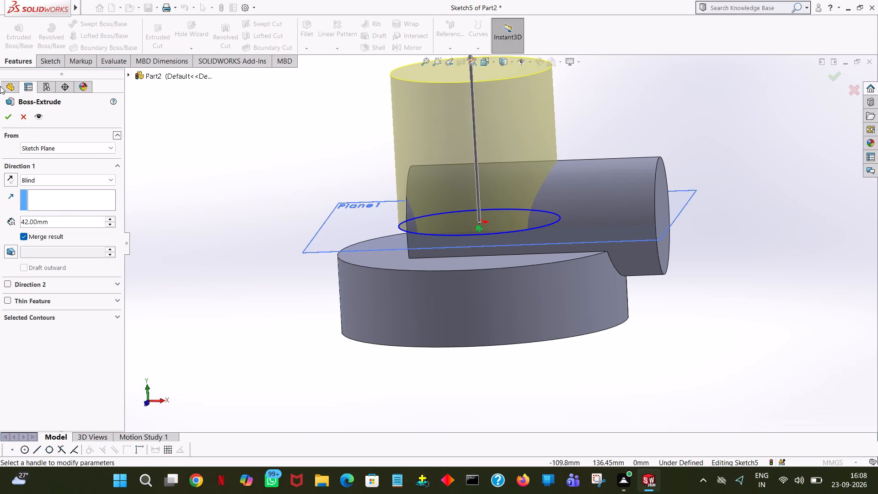
left_click(7, 118)
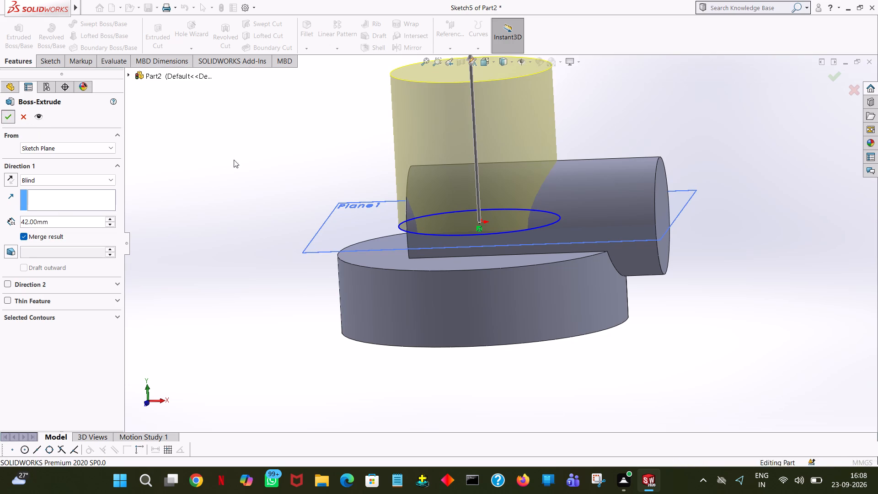
left_click(252, 174)
Start an extruded cut on the vertical cylinder's top face and sketch a concentric circle of about 16.6 mm radius.
middle_click_drag(267, 173, 463, 195)
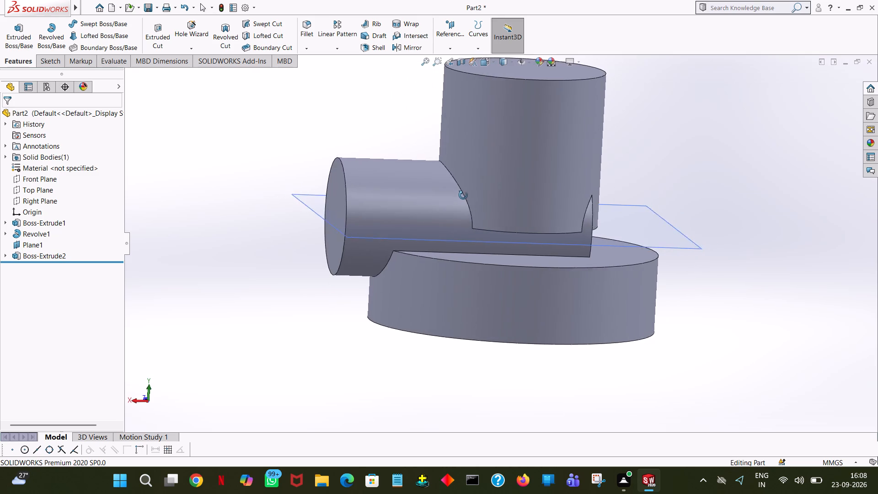
middle_click_drag(463, 195, 329, 228)
key("ctrl+7")
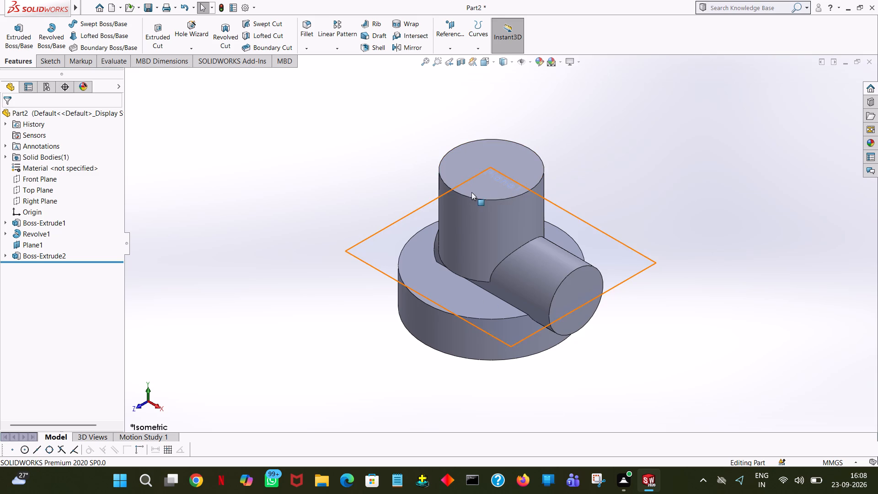
middle_click_drag(692, 254, 698, 254)
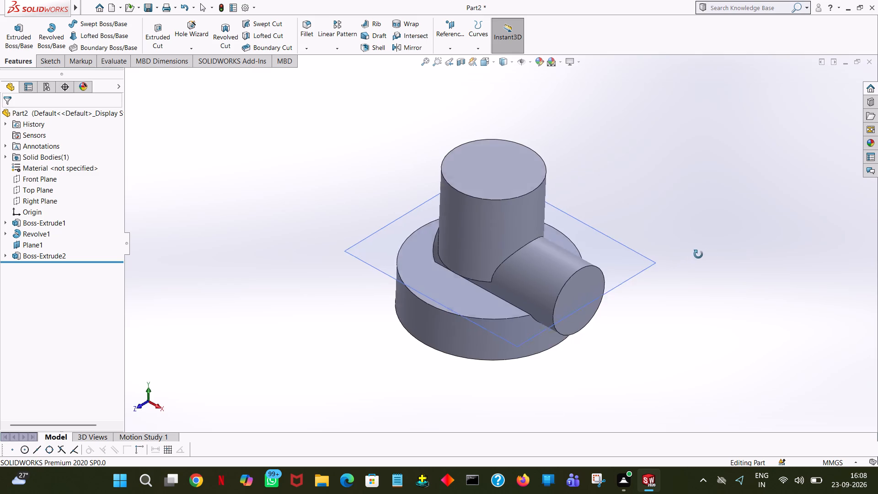
middle_click_drag(698, 254, 704, 284)
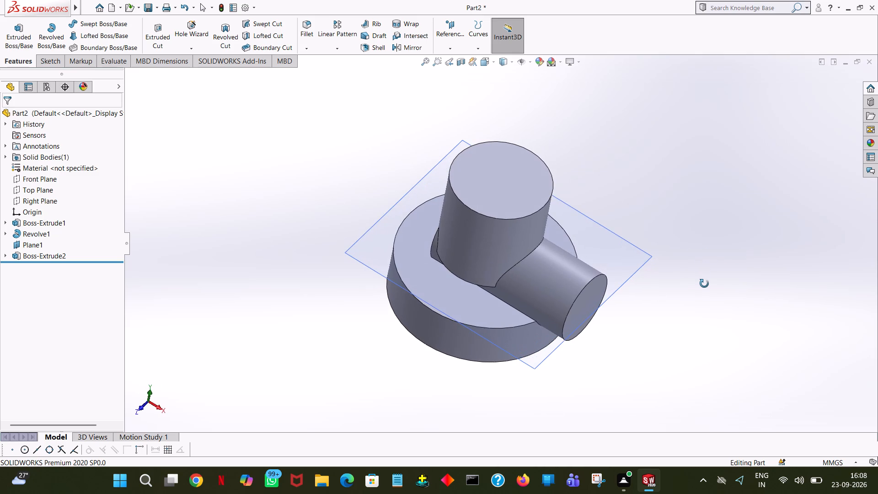
middle_click_drag(704, 284, 687, 288)
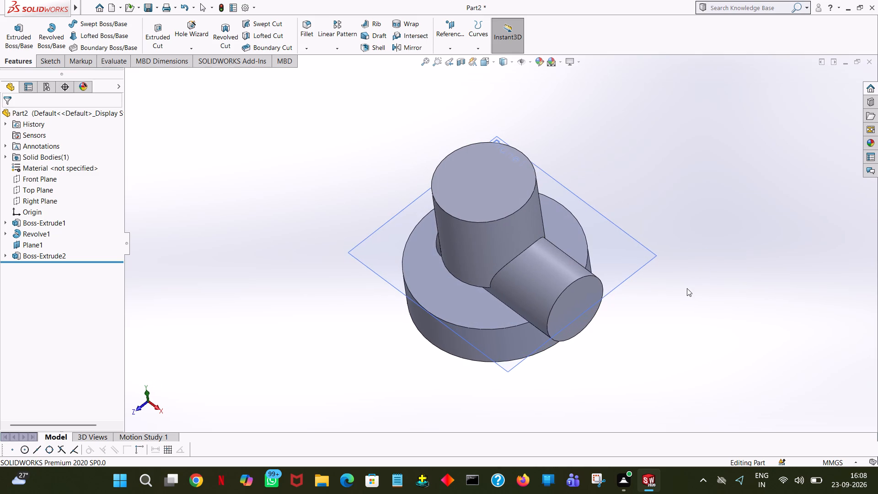
left_click(159, 34)
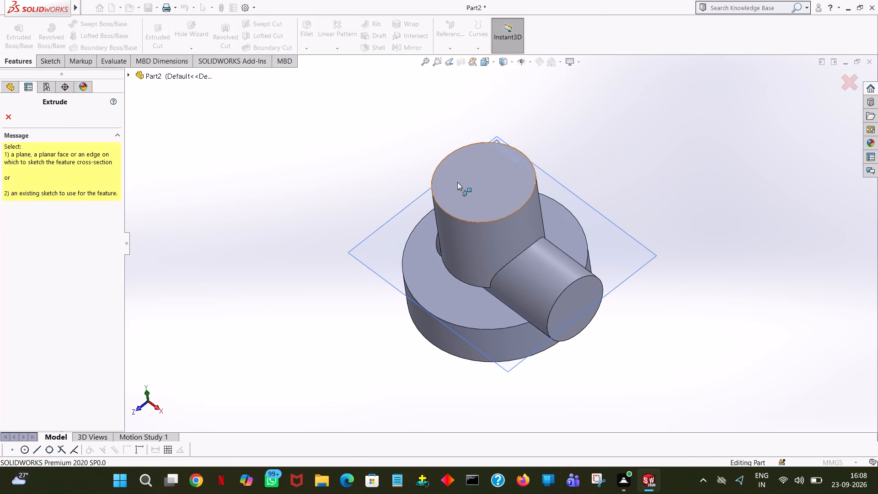
left_click(458, 182)
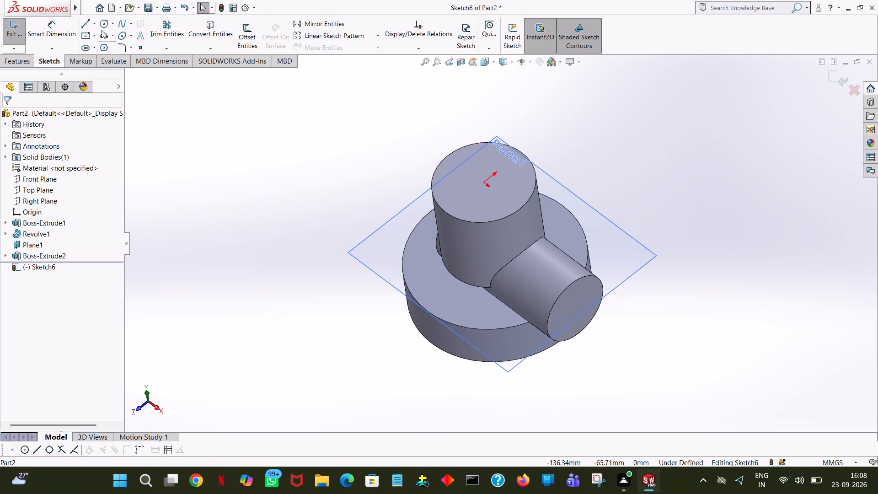
left_click(102, 22)
left_click(482, 182)
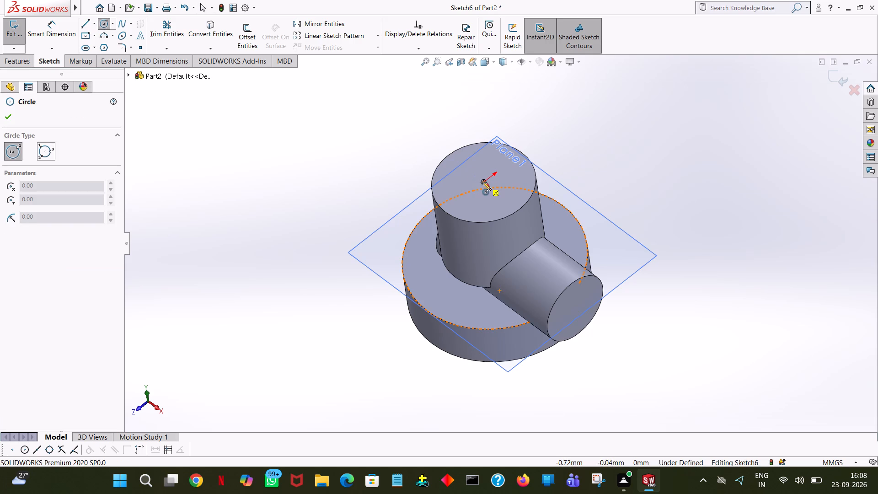
left_click(498, 153)
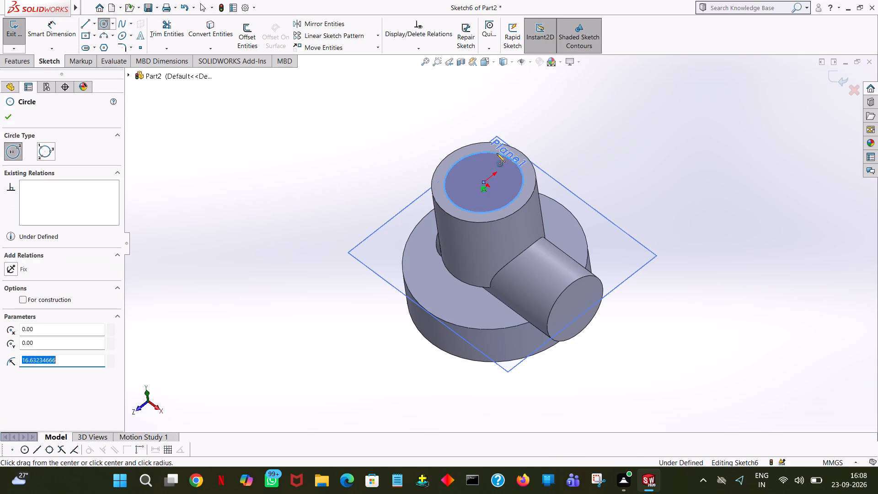
left_click(4, 118)
Cut the circle 42 mm deep, blind, down into the vertical cylinder.
left_click(11, 64)
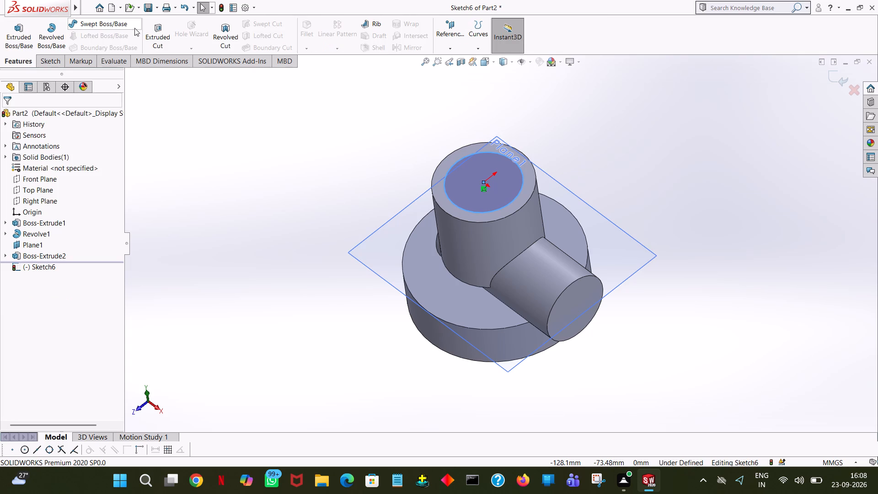
left_click(145, 29)
middle_click_drag(424, 342, 455, 305)
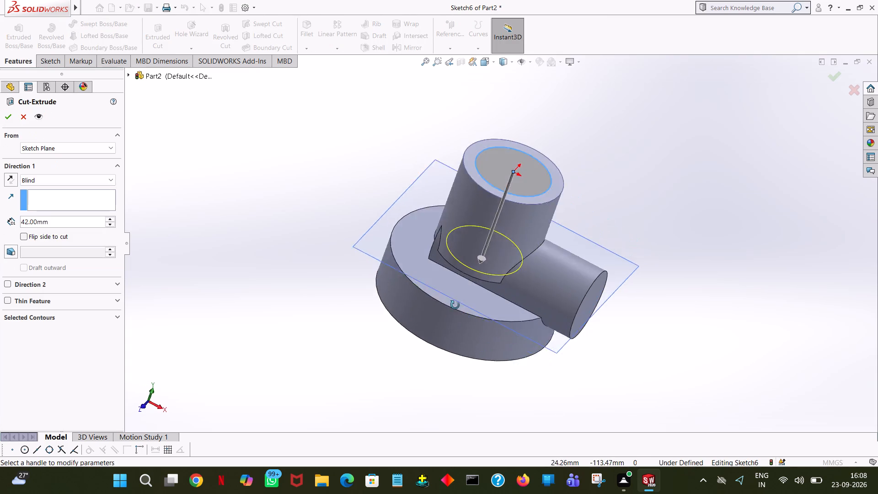
middle_click_drag(455, 305, 467, 257)
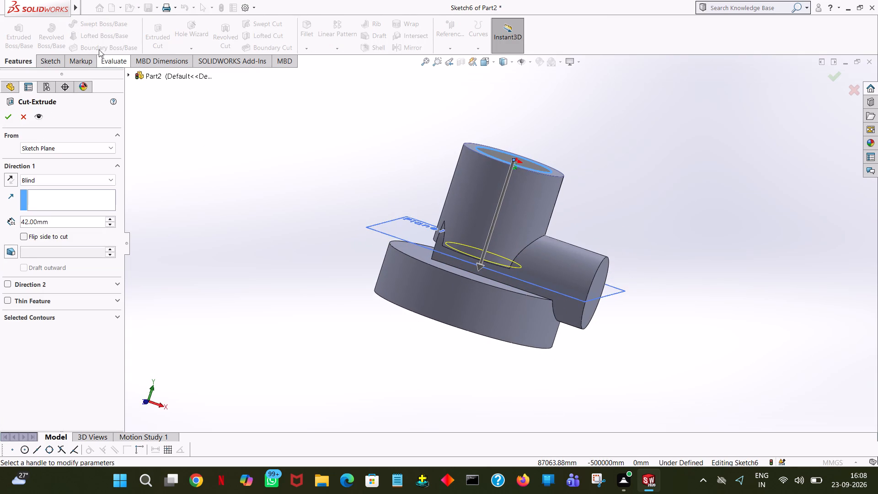
left_click(11, 123)
left_click(10, 121)
left_click(446, 74)
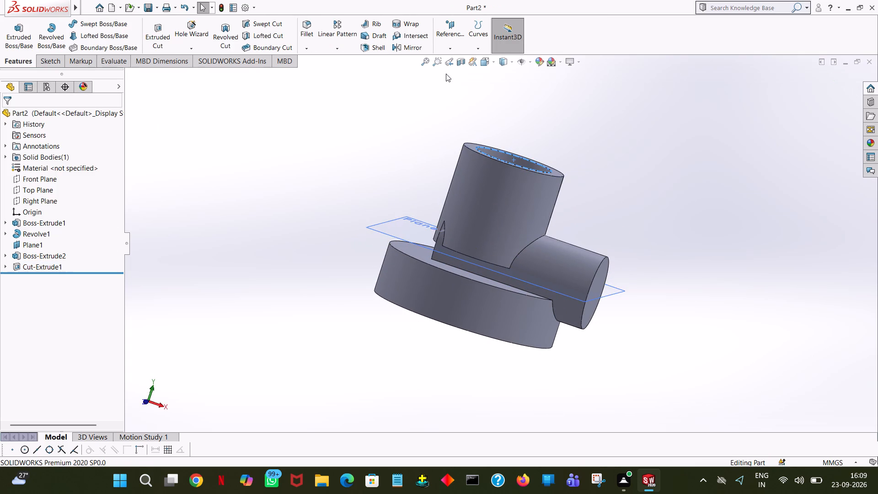
Start an extruded cut on the side port's end face and sketch a centred circle of about 12.1 mm radius.
middle_click_drag(449, 107, 510, 231)
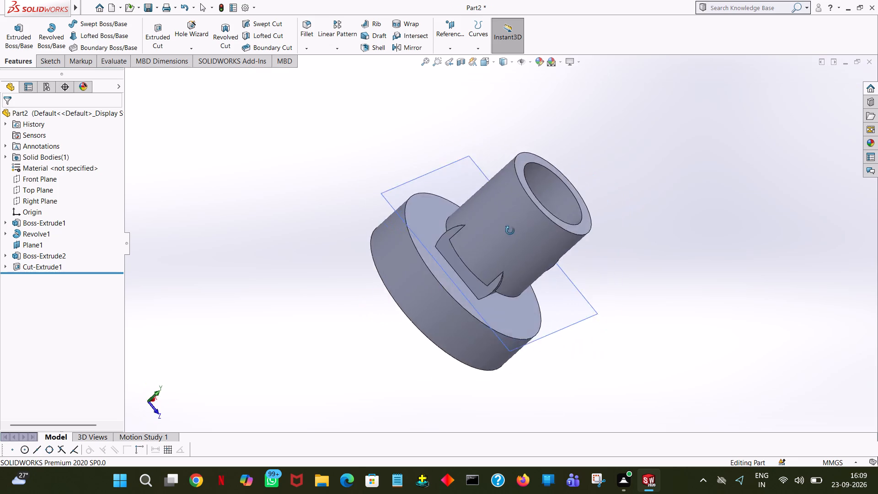
middle_click_drag(510, 231, 342, 256)
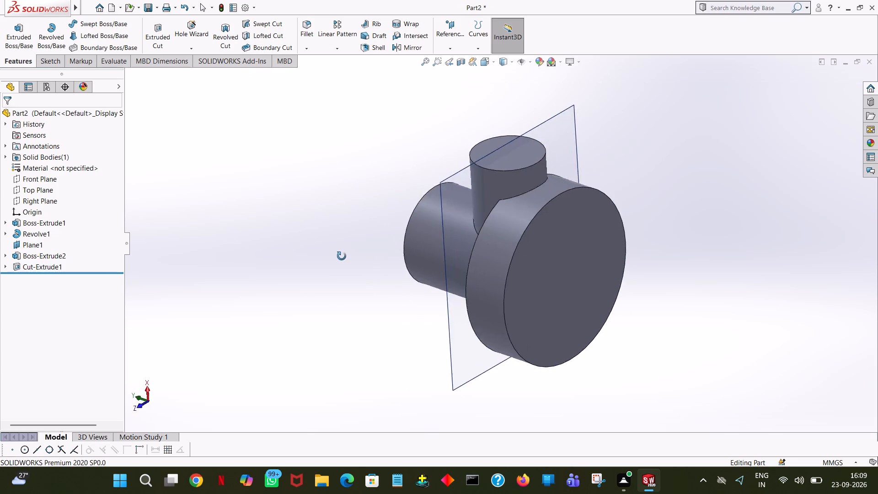
middle_click_drag(342, 256, 364, 277)
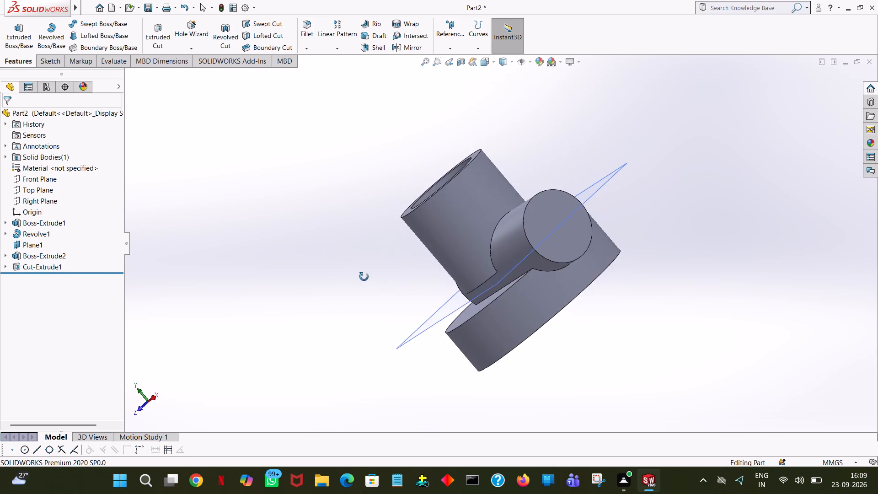
middle_click_drag(364, 277, 341, 270)
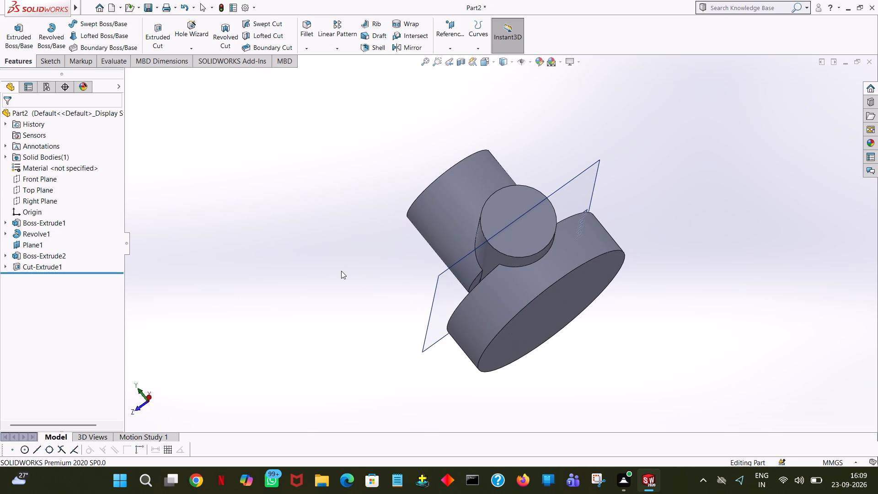
left_click(164, 30)
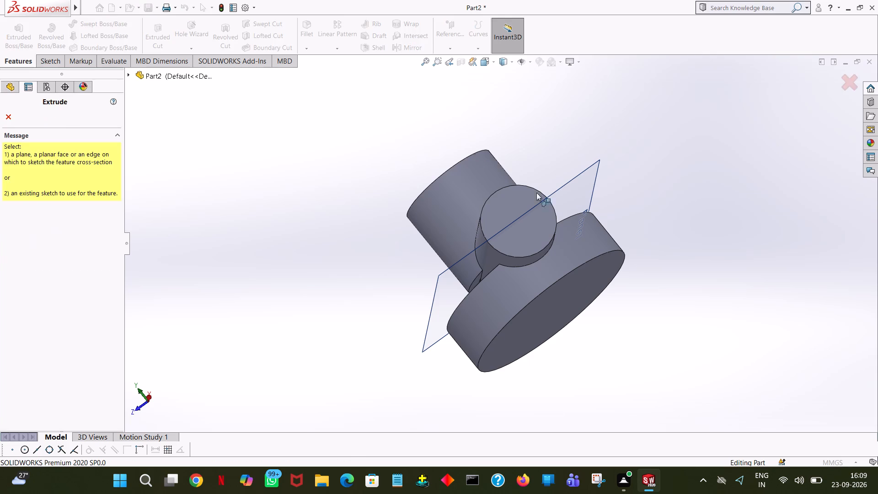
left_click(533, 225)
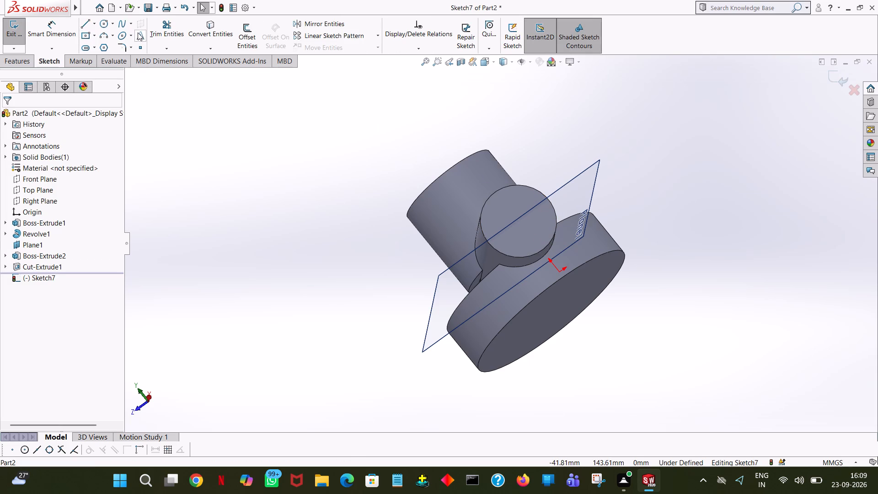
left_click(104, 21)
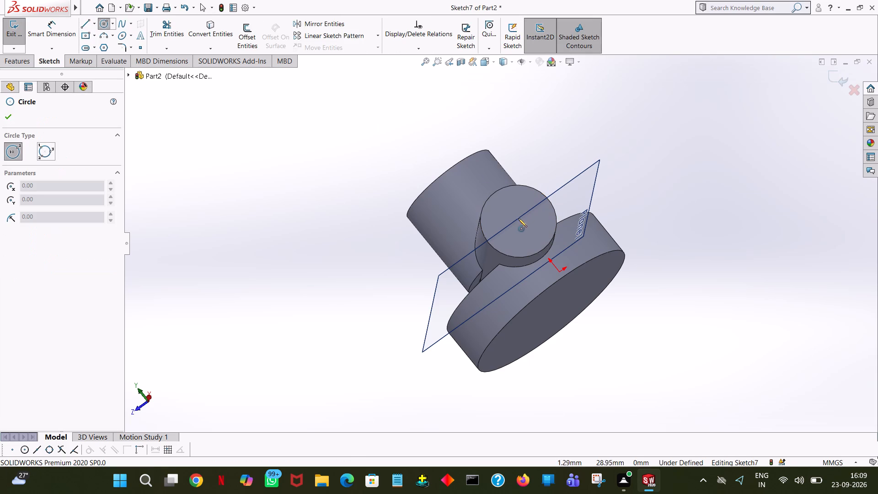
left_click(517, 219)
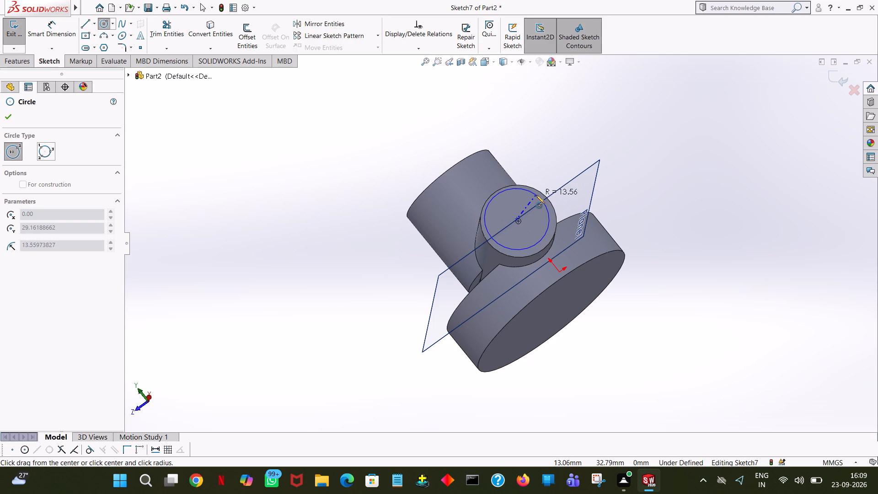
left_click(536, 199)
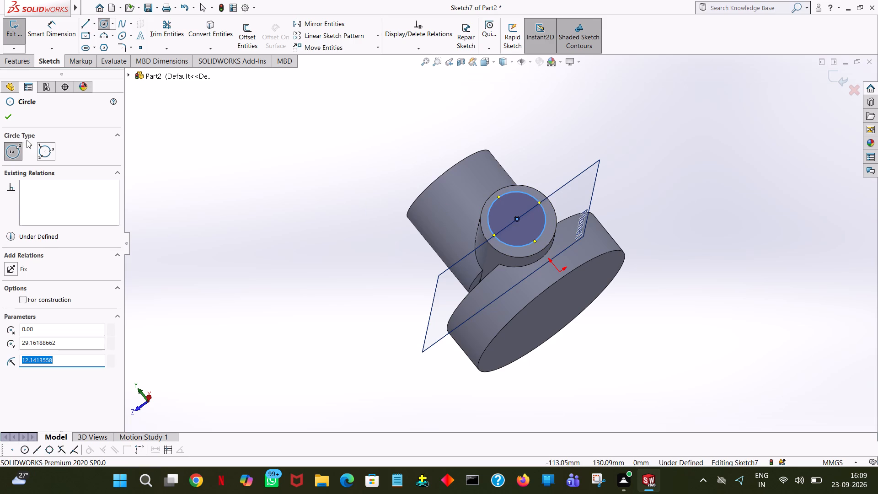
left_click(7, 121)
Cut the circle 42 mm deep, blind, into the side port.
left_click(11, 63)
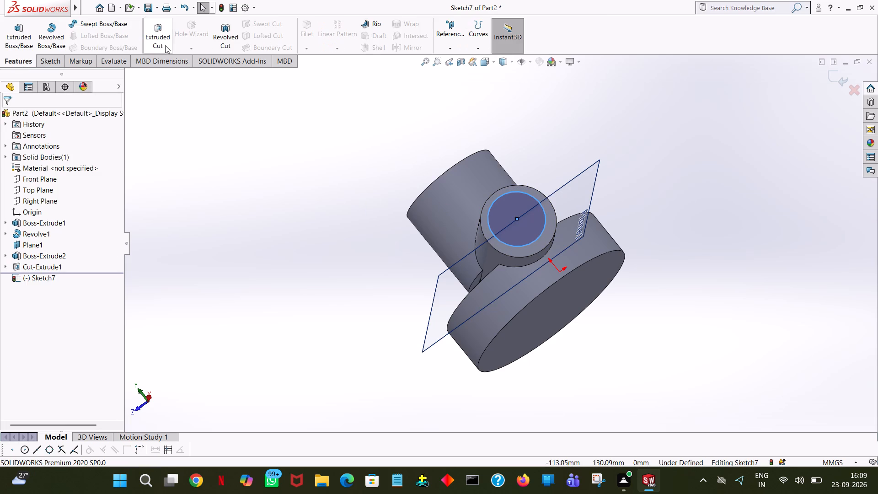
left_click(165, 39)
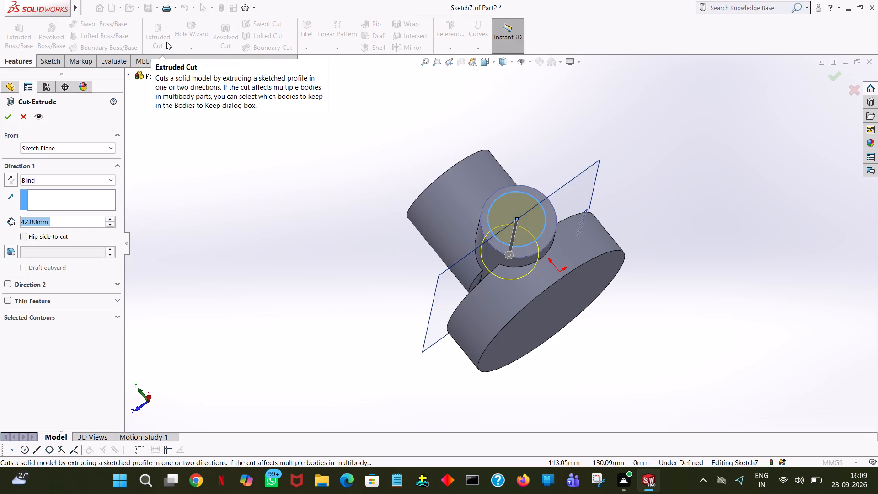
middle_click_drag(235, 181, 300, 187)
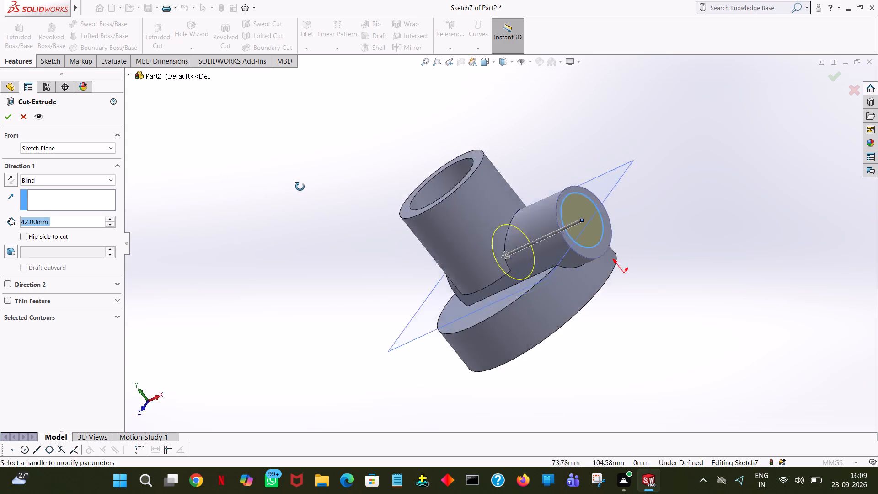
middle_click_drag(300, 187, 343, 251)
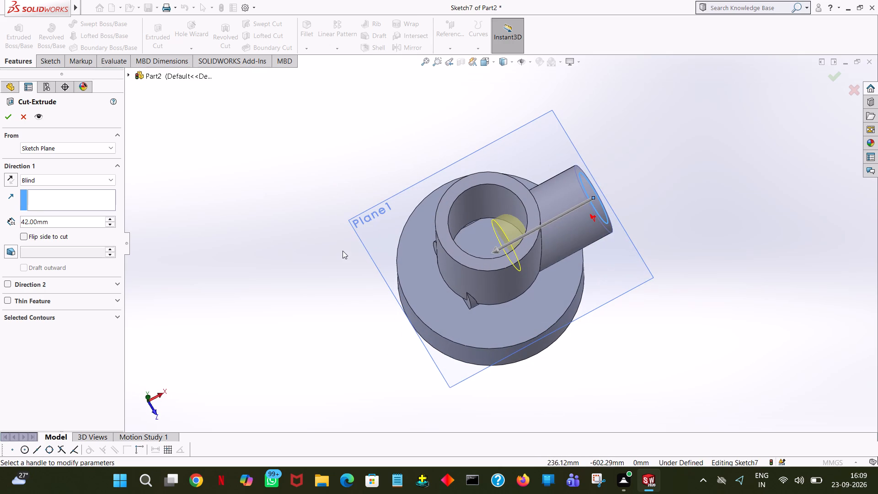
left_click(8, 116)
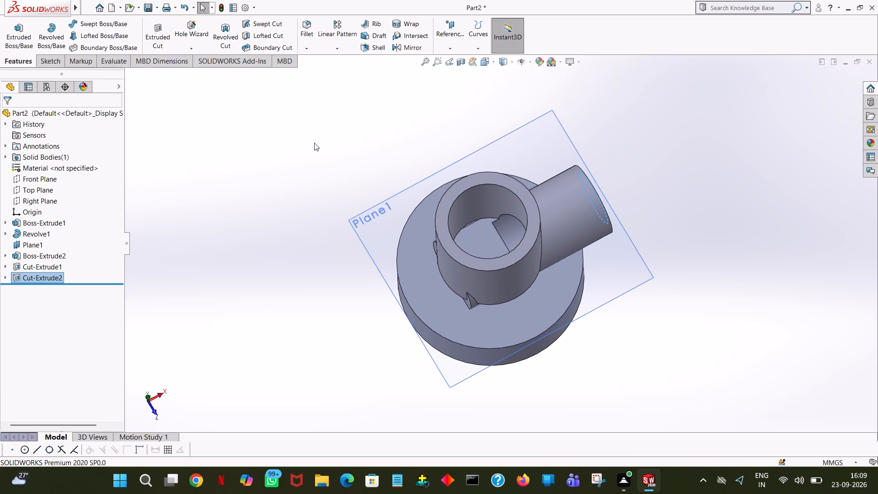
left_click(314, 143)
Inspect the bored vertical cylinder and side port from several angles.
middle_click_drag(386, 156, 431, 112)
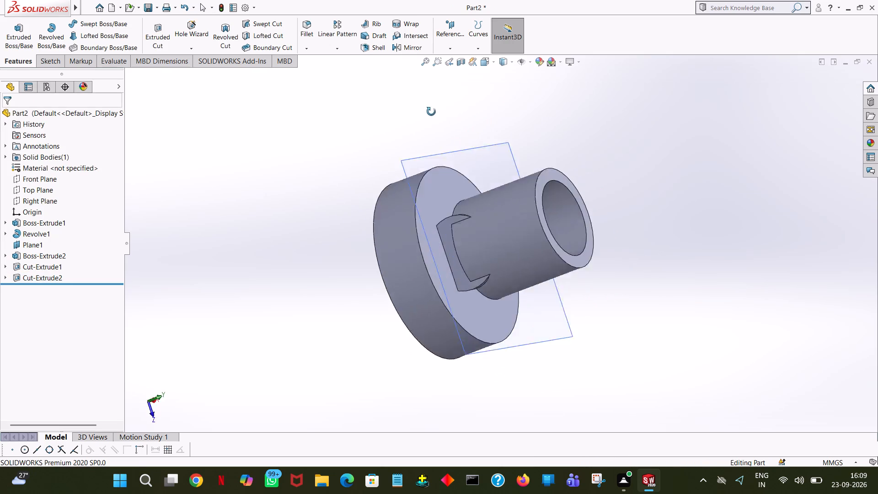
middle_click_drag(431, 112, 466, 17)
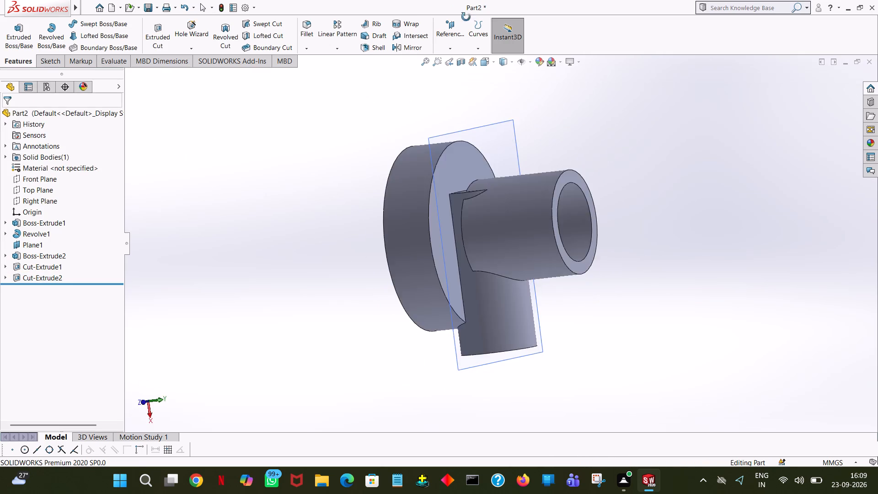
middle_click_drag(466, 17, 434, 76)
middle_click_drag(635, 217, 560, 136)
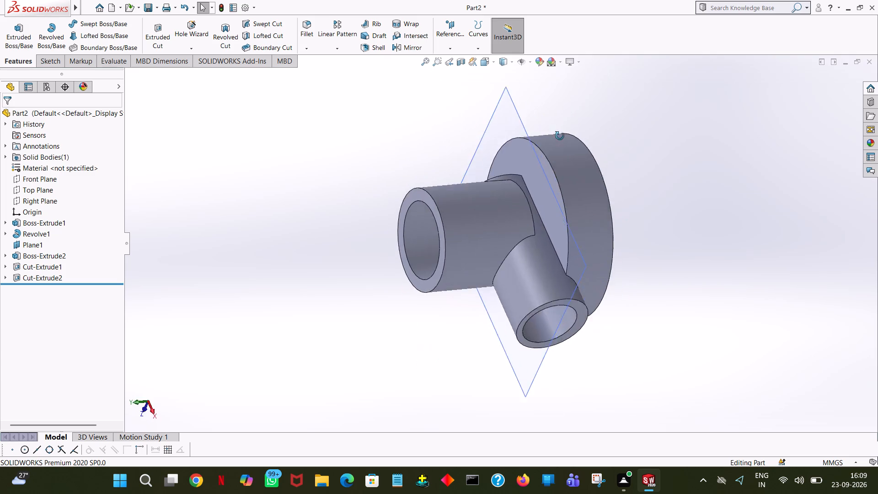
middle_click_drag(560, 136, 592, 45)
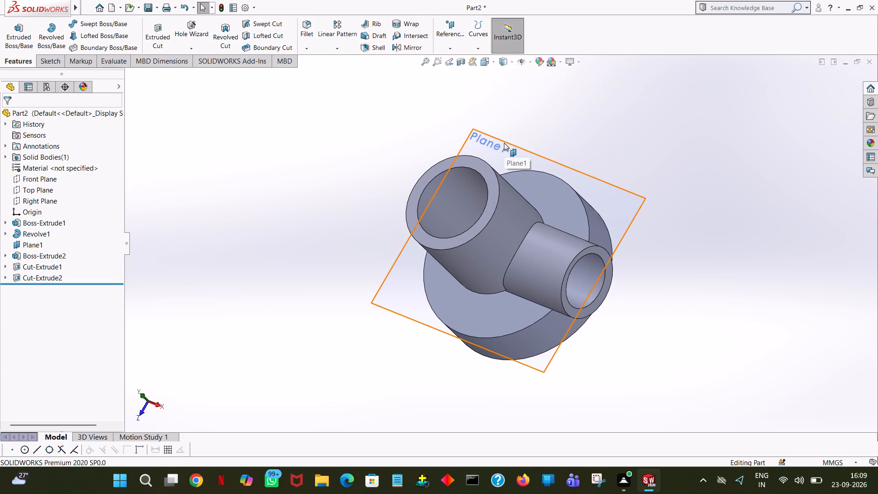
middle_click_drag(717, 242, 767, 116)
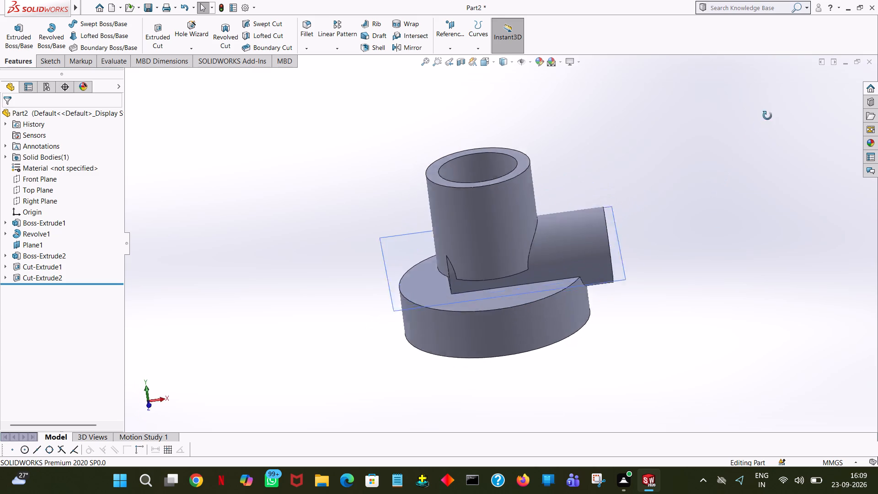
middle_click_drag(767, 116, 762, 106)
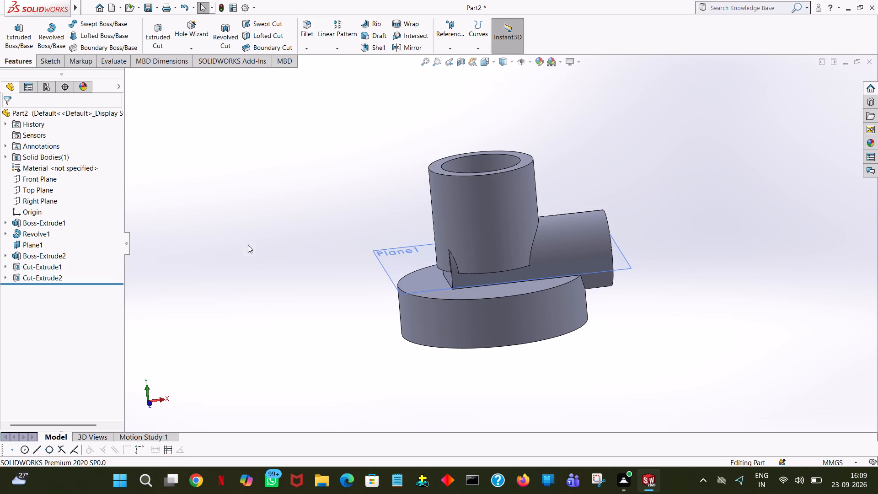
Open a new sketch on the Front Plane and view it face-on.
left_click(35, 183)
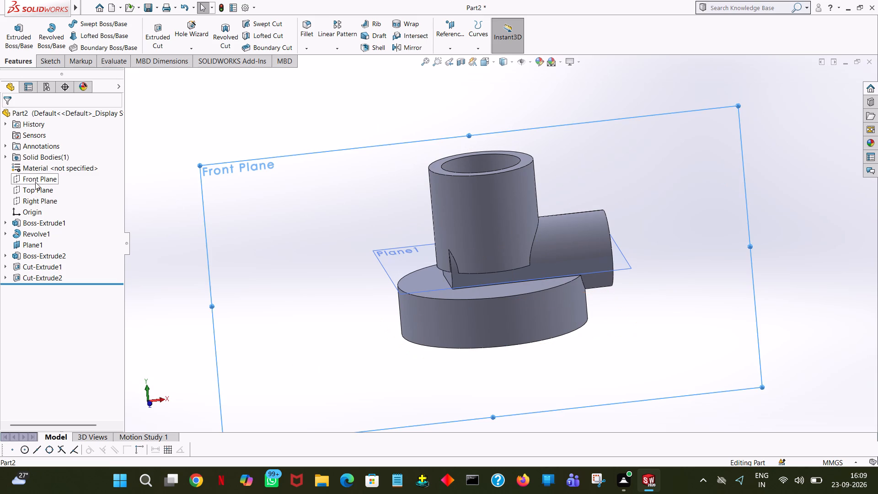
middle_click_drag(297, 127, 275, 95)
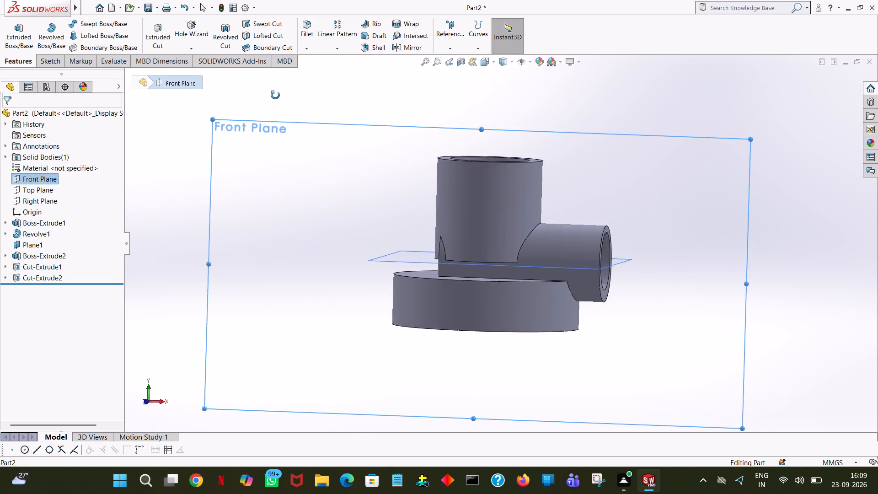
middle_click_drag(275, 95, 291, 82)
left_click(34, 177)
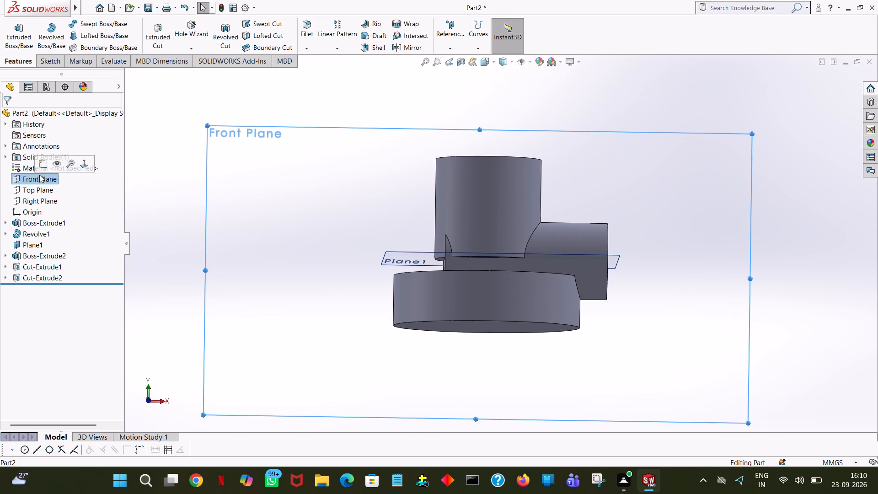
left_click(42, 164)
key("space")
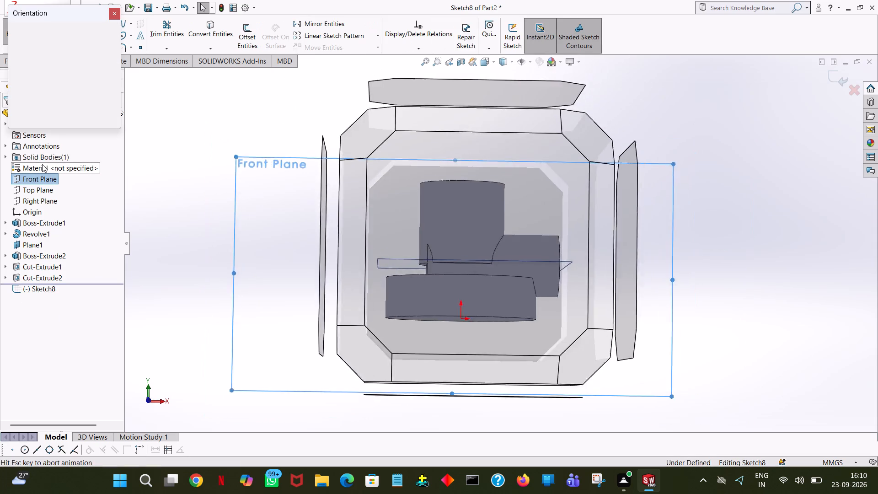
left_click(110, 67)
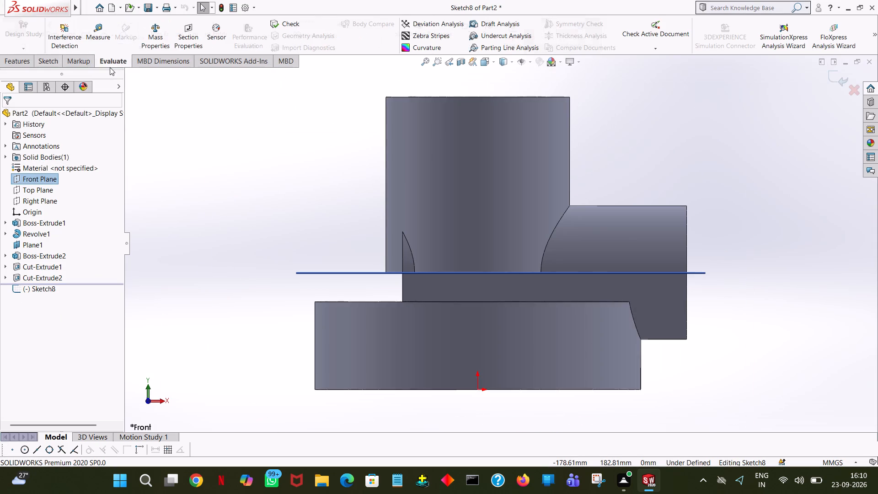
left_click(45, 58)
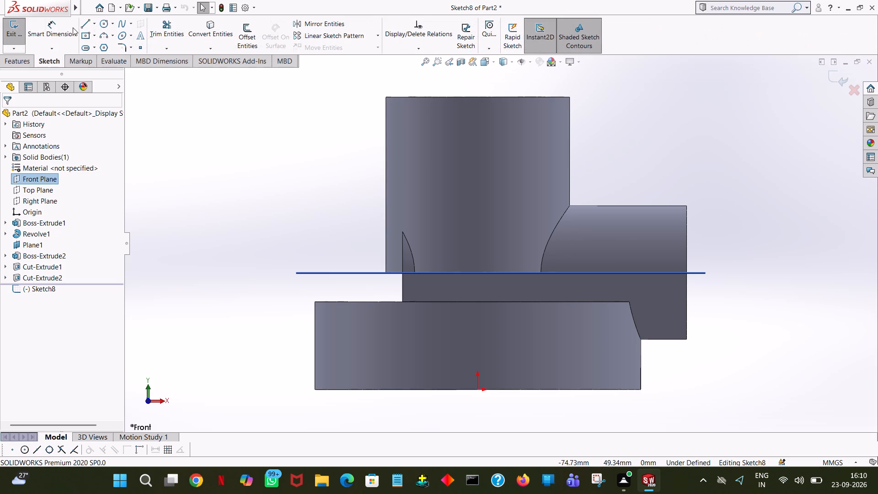
Sketch a near-vertical line from the origin up through the vertical cylinder, with its length set to 34+26 mm.
left_click(80, 25)
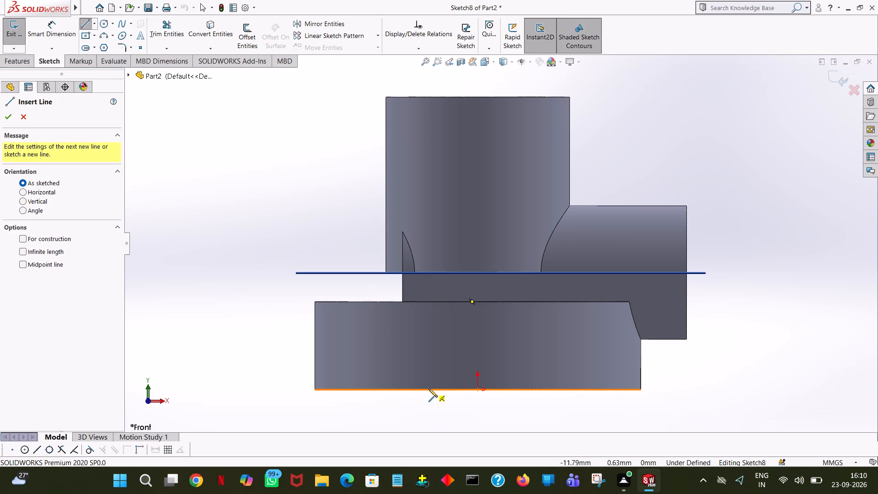
left_click(476, 389)
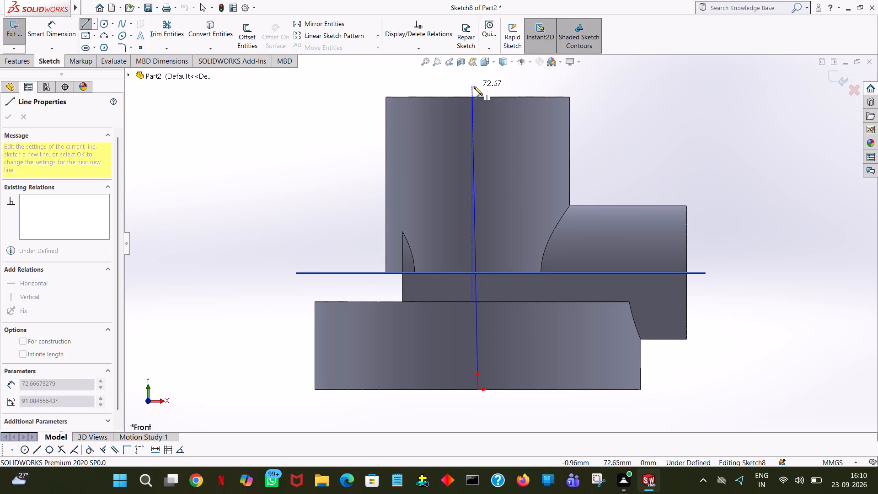
left_click(474, 86)
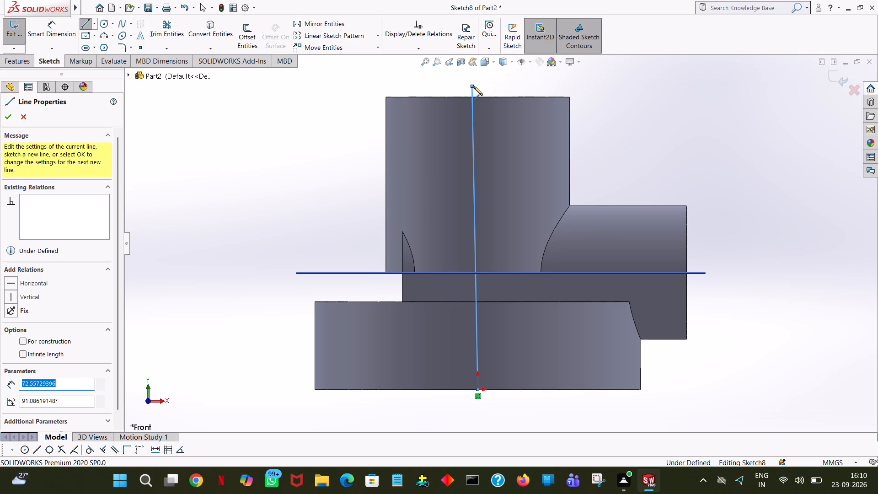
type("34")
key("plus")
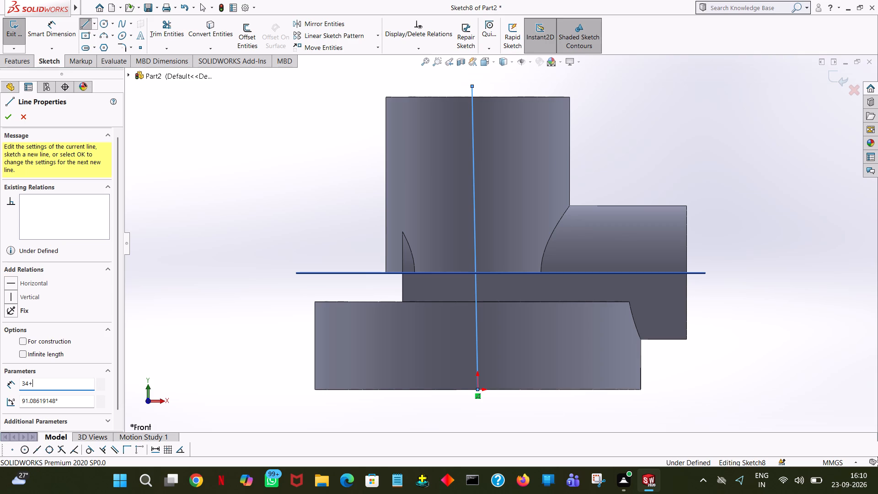
type("26")
key("Return")
Sketch a perpendicular line about 55 mm long from the upright line's top end, extending away from the side port.
left_click(242, 145)
right_click(242, 145)
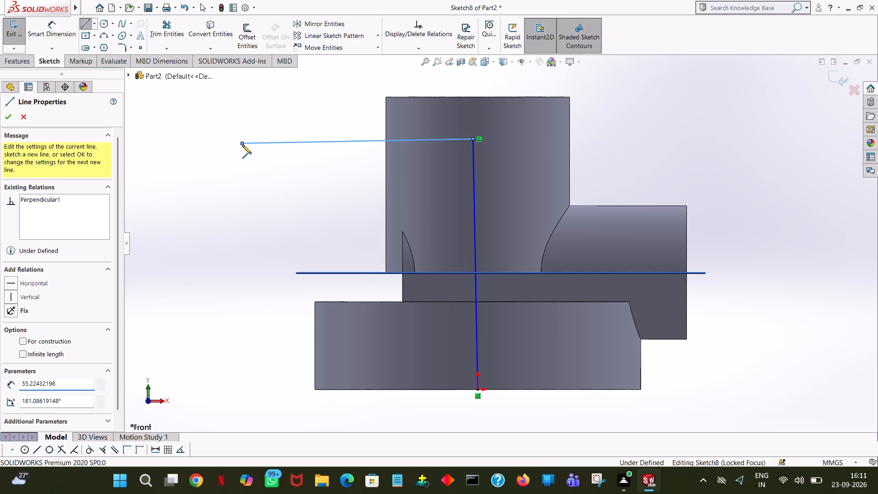
left_click(271, 150)
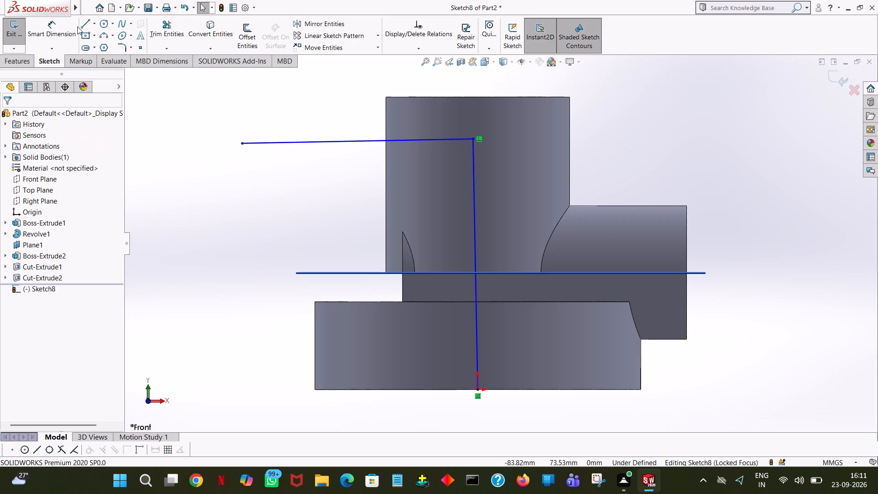
Close the port profile above the perpendicular line with a 16 mm vertical line, a horizontal line about 55 mm long and a vertical closing line.
left_click(84, 27)
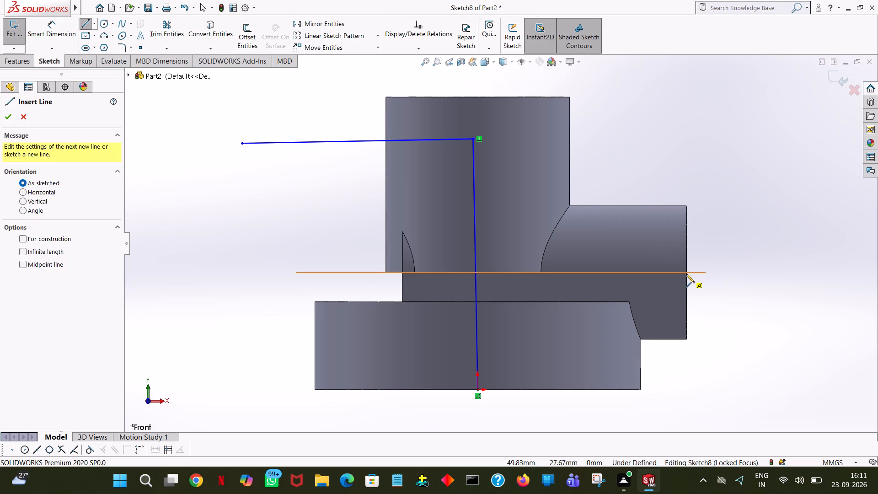
left_click(243, 144)
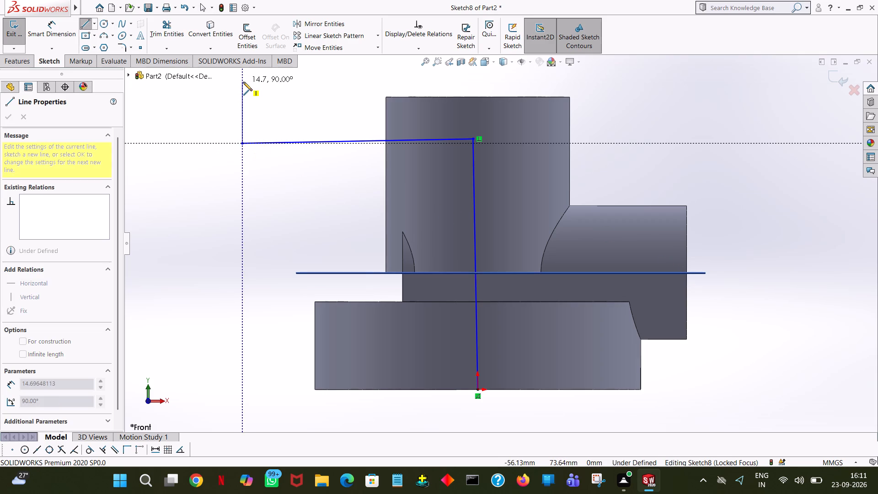
left_click(243, 82)
type("16")
key("Return")
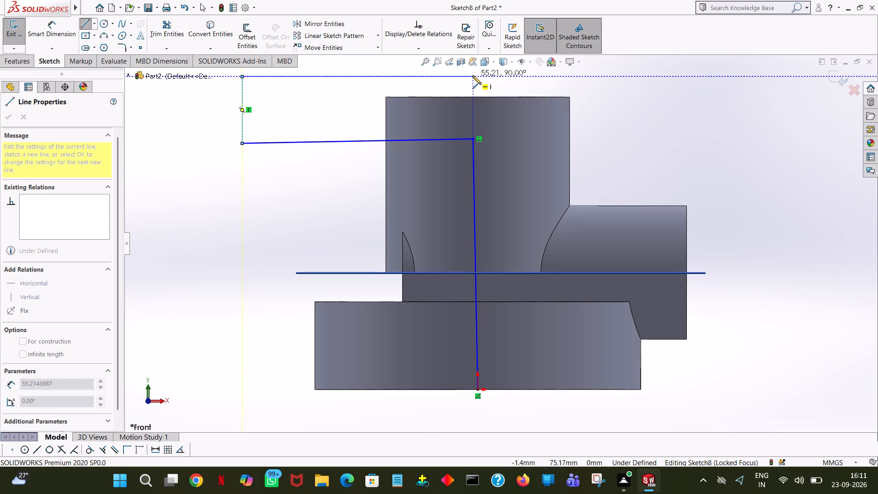
left_click(472, 75)
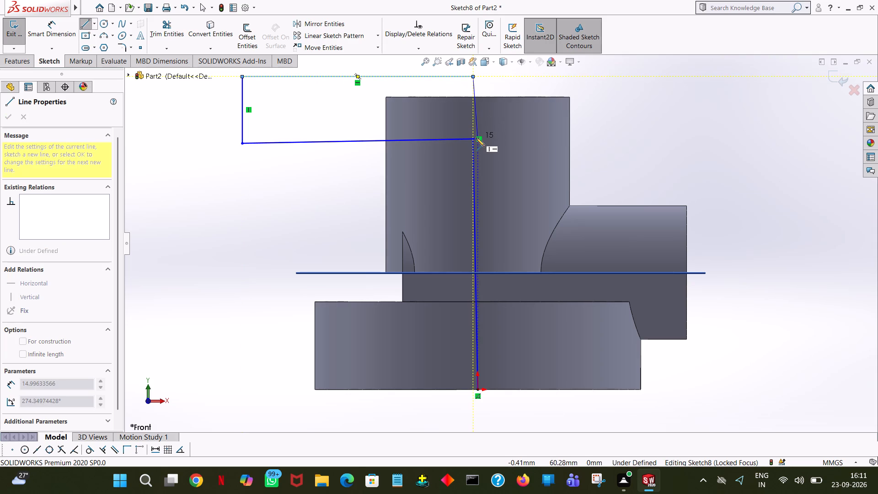
left_click(475, 138)
right_click(475, 138)
left_click(494, 146)
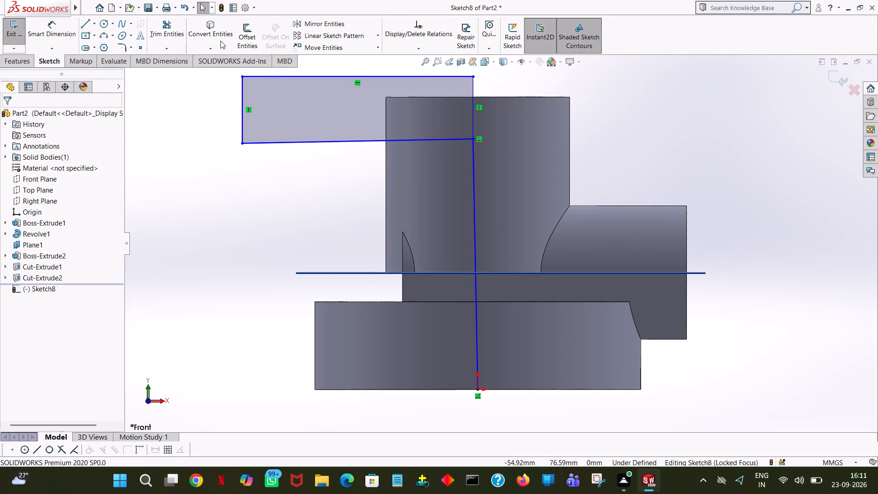
Trim away the long upright line between the origin and the closed port profile.
left_click(181, 23)
left_click(477, 203)
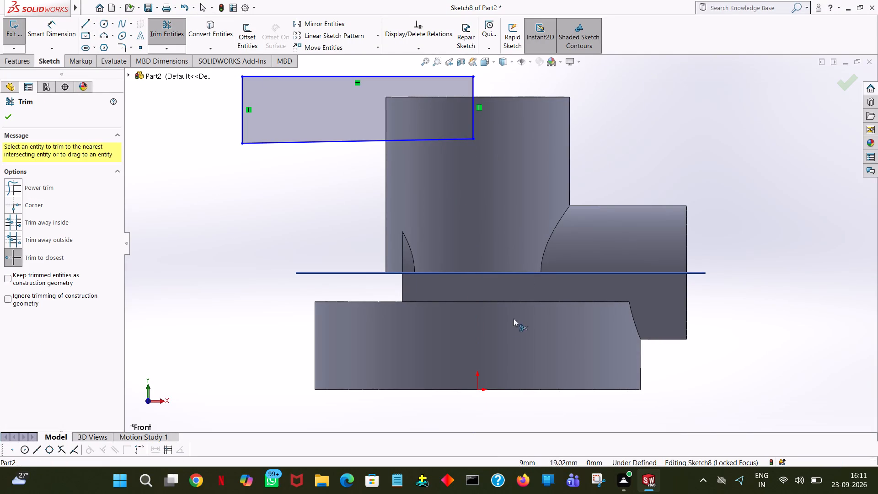
left_click(11, 116)
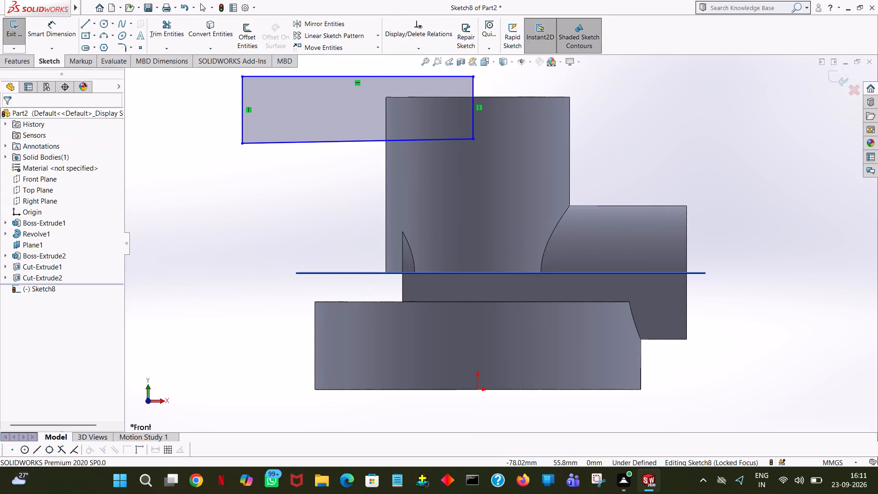
Revolve the closed profile 360 degrees about its slightly sloped lower line, merging it with the body.
left_click(14, 55)
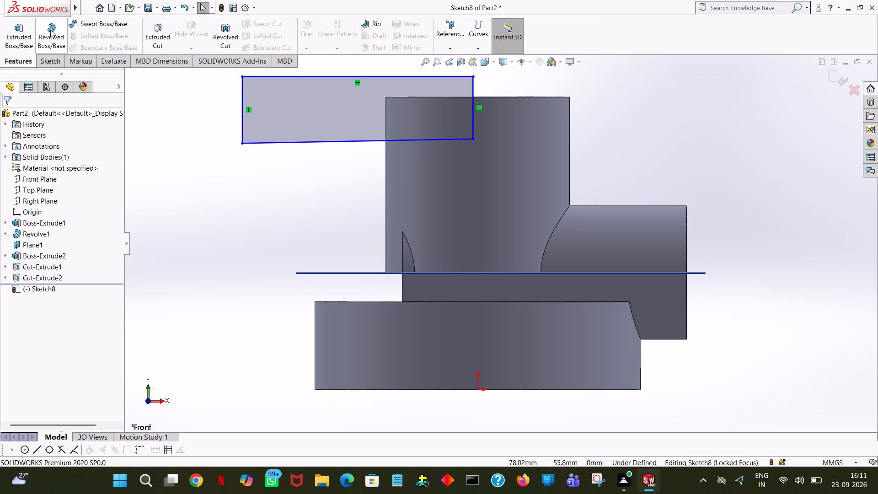
left_click(50, 30)
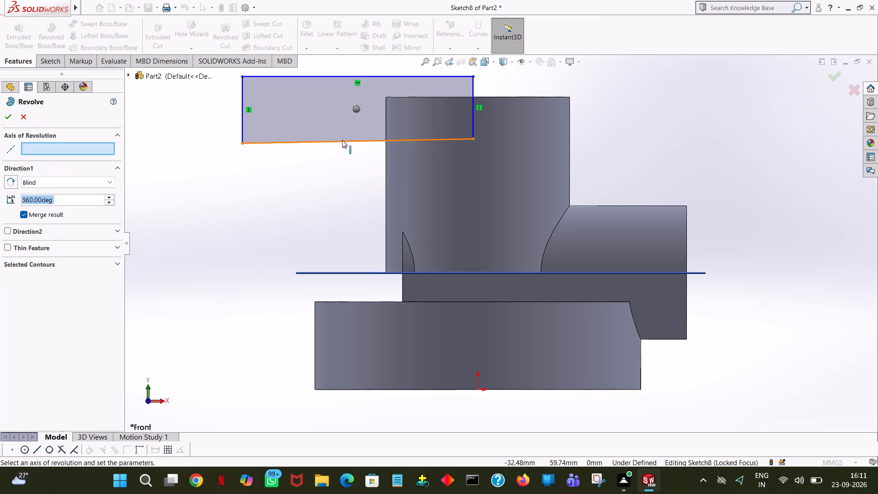
left_click(342, 140)
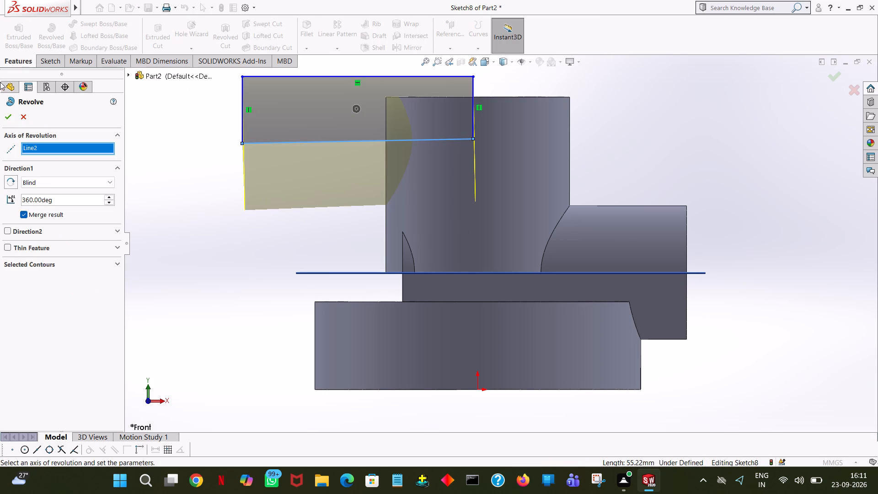
left_click(9, 119)
left_click(163, 223)
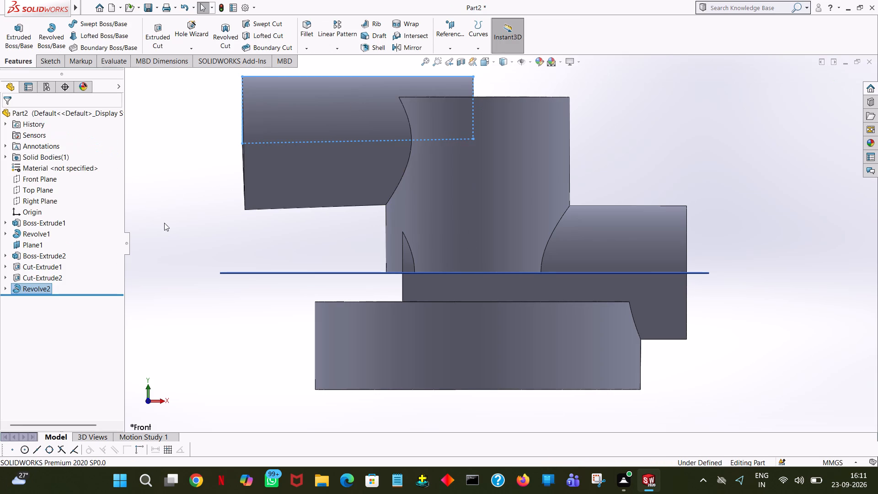
Inspect the new upper side port and its junction with the vertical cylinder from several angles.
middle_click_drag(168, 226, 167, 404)
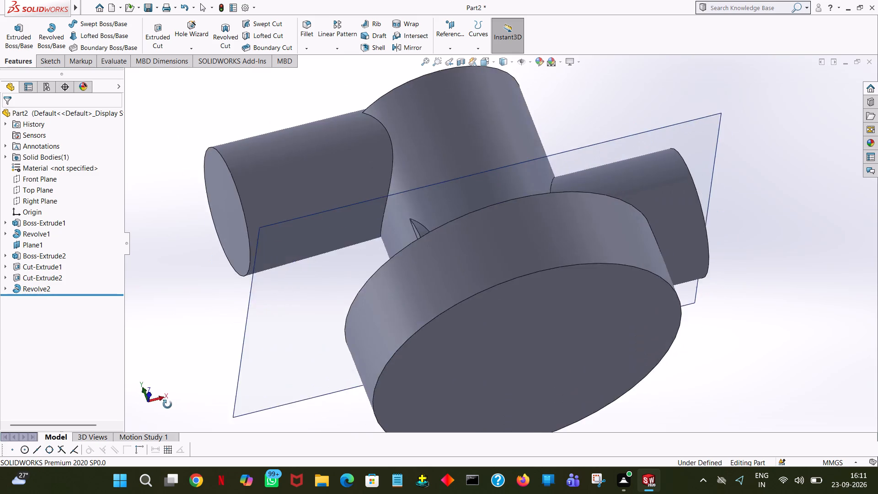
middle_click_drag(167, 404, 455, 343)
middle_click_drag(480, 281, 252, 158)
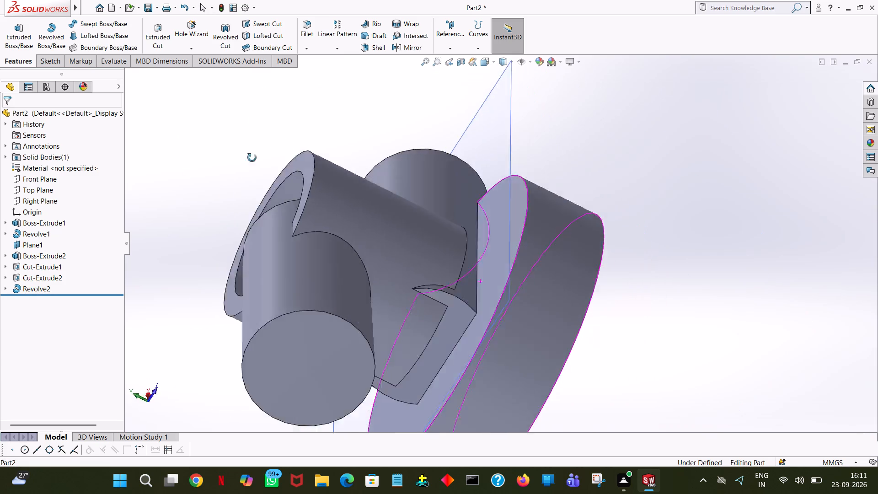
middle_click_drag(252, 158, 213, 267)
key("ctrl+7")
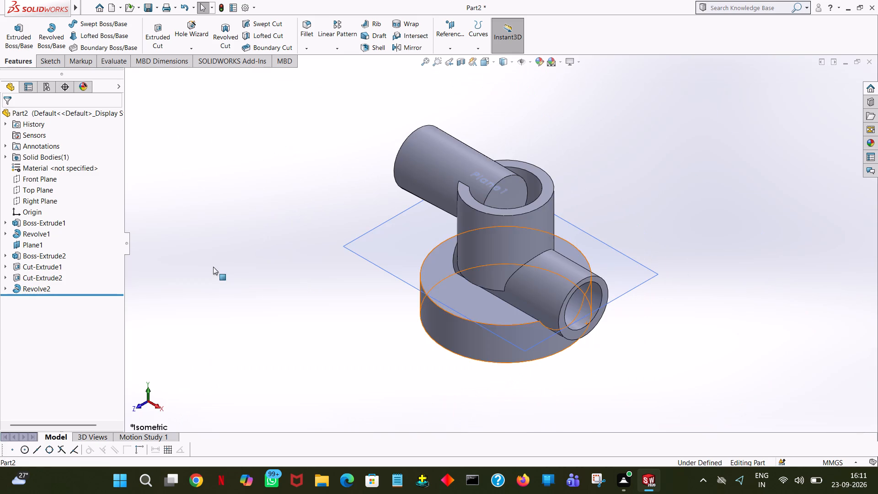
middle_click_drag(611, 212, 409, 219)
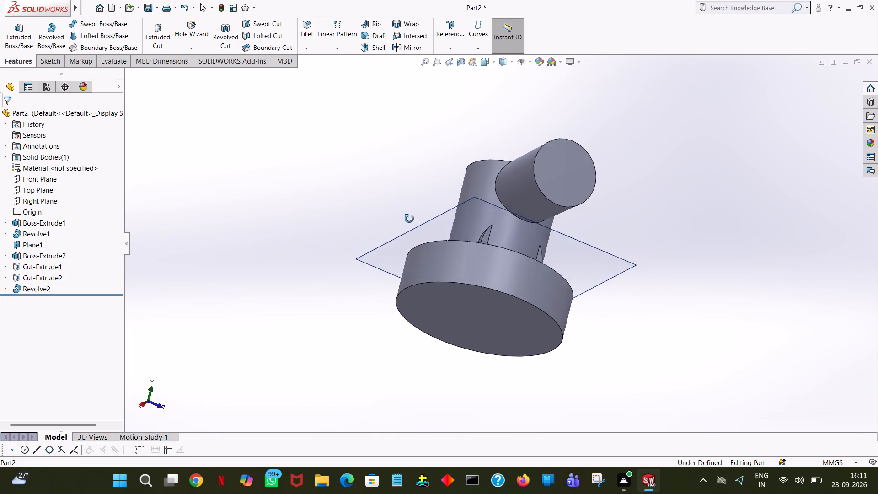
middle_click_drag(409, 219, 355, 296)
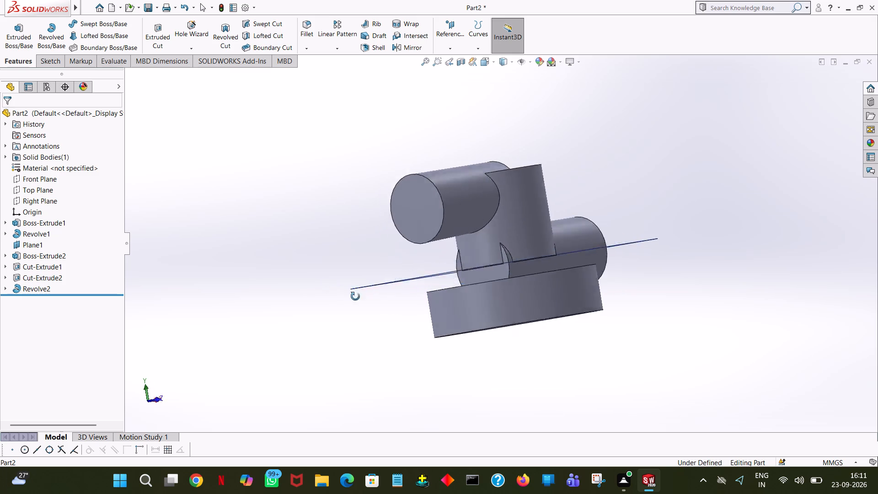
middle_click_drag(355, 296, 359, 327)
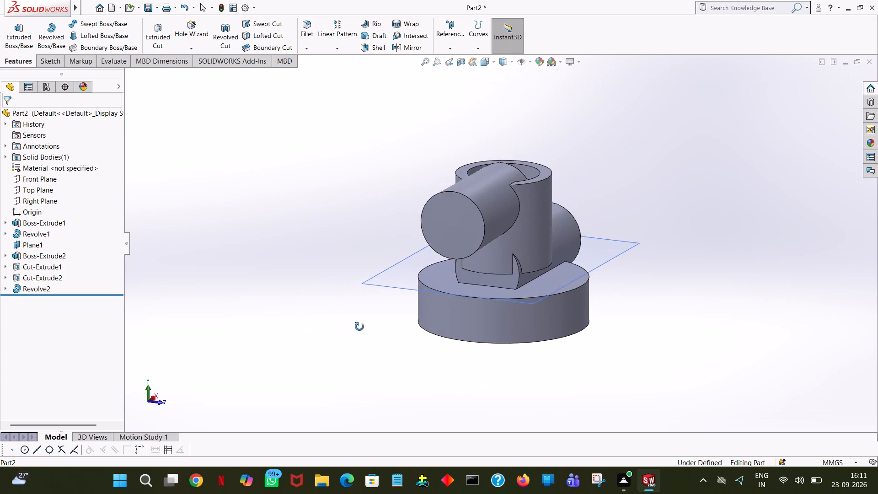
middle_click_drag(359, 327, 360, 327)
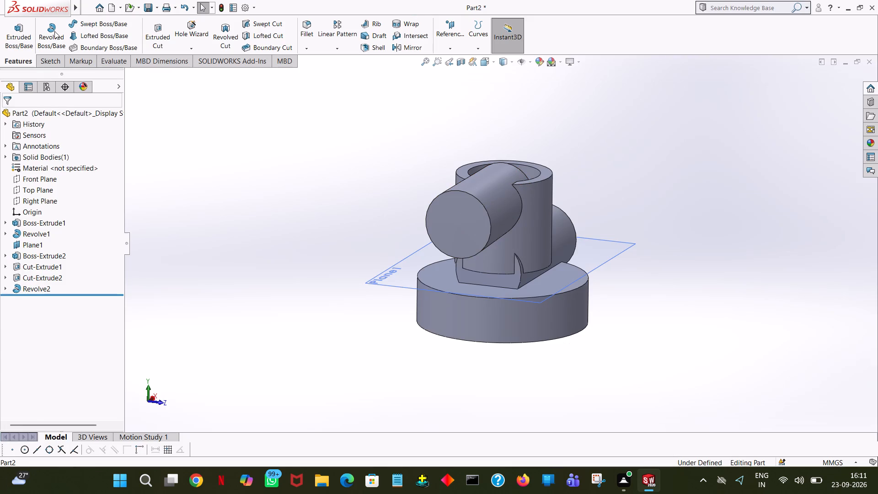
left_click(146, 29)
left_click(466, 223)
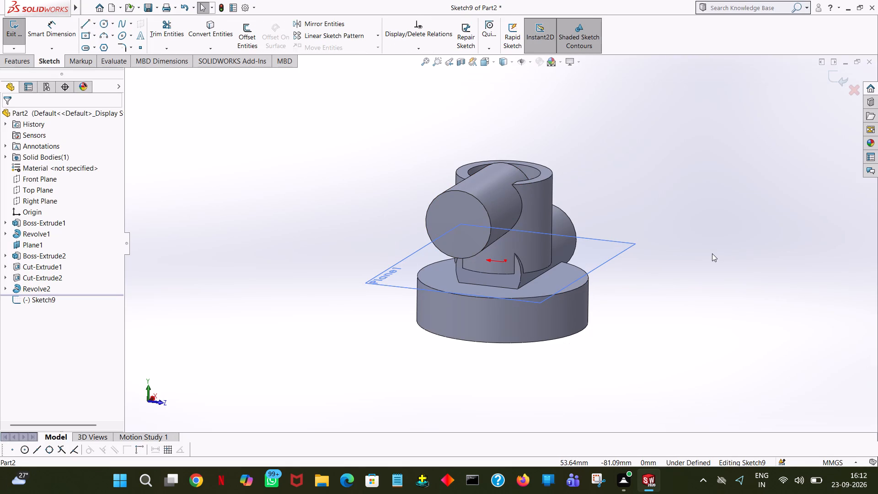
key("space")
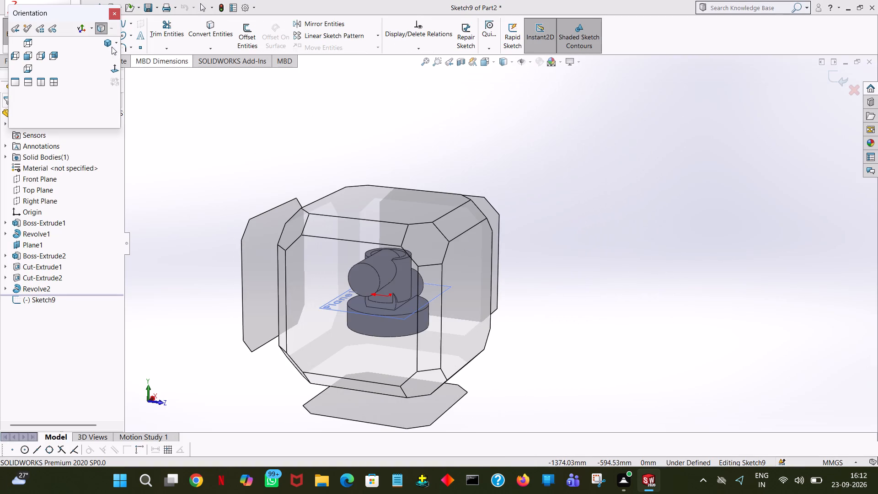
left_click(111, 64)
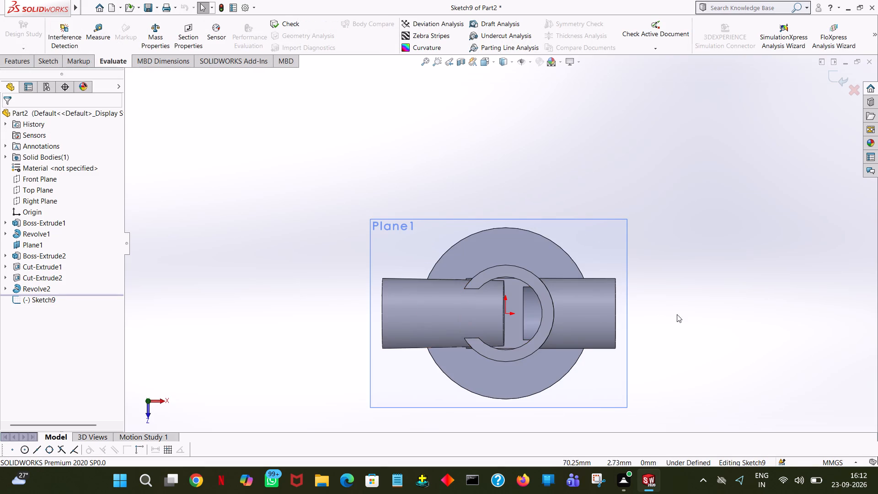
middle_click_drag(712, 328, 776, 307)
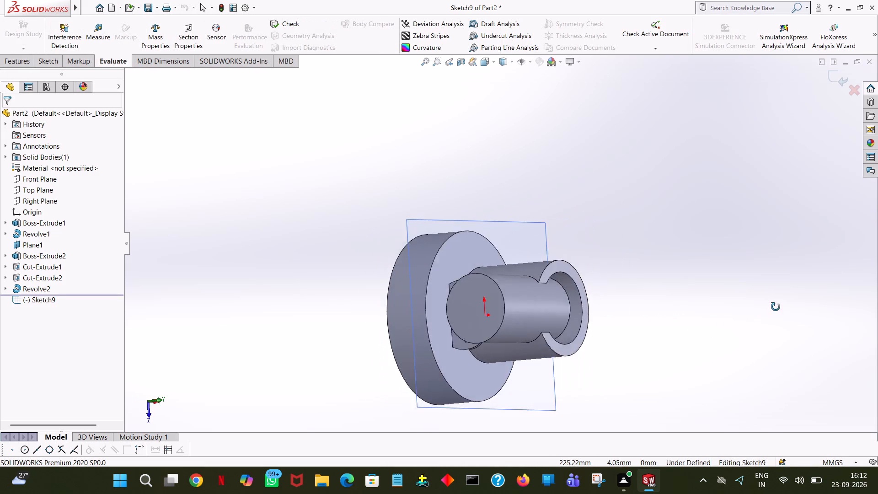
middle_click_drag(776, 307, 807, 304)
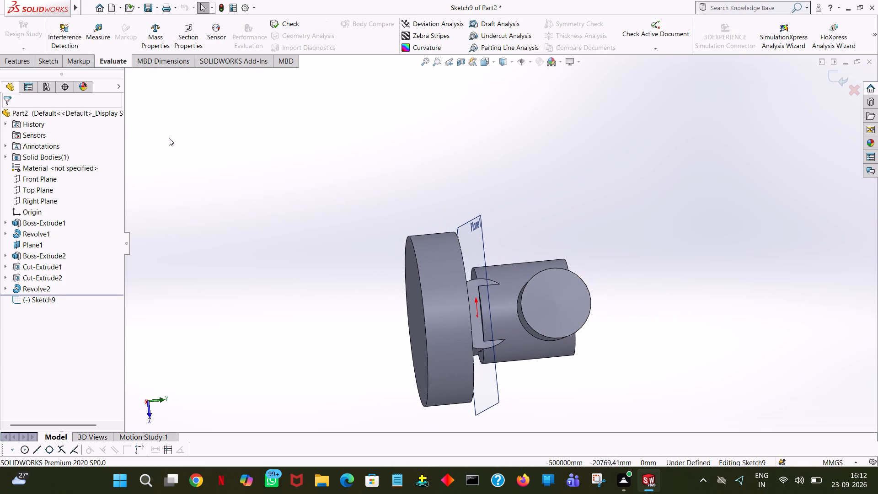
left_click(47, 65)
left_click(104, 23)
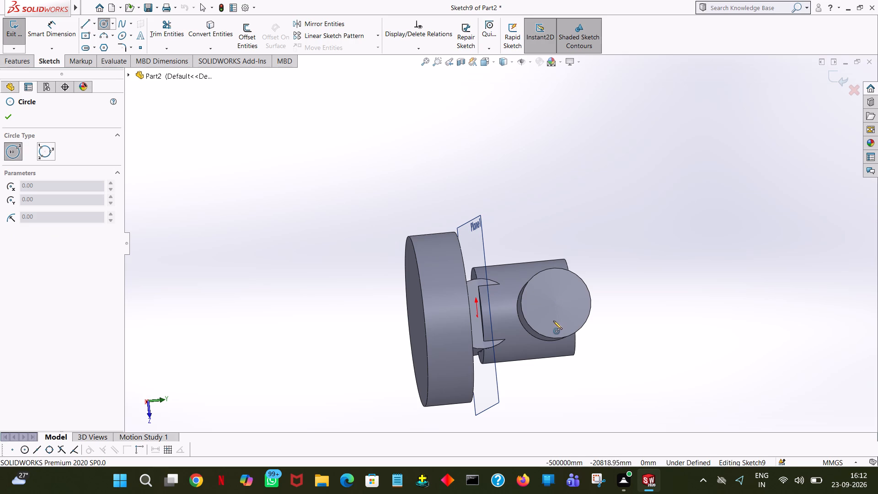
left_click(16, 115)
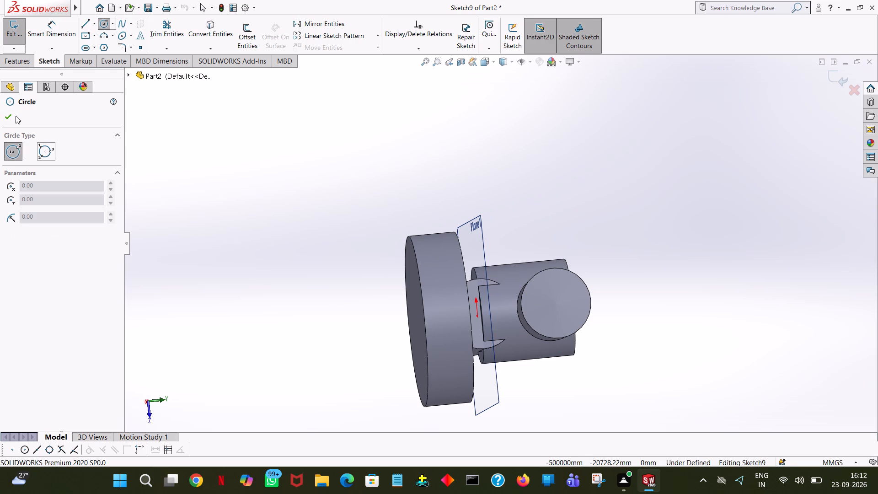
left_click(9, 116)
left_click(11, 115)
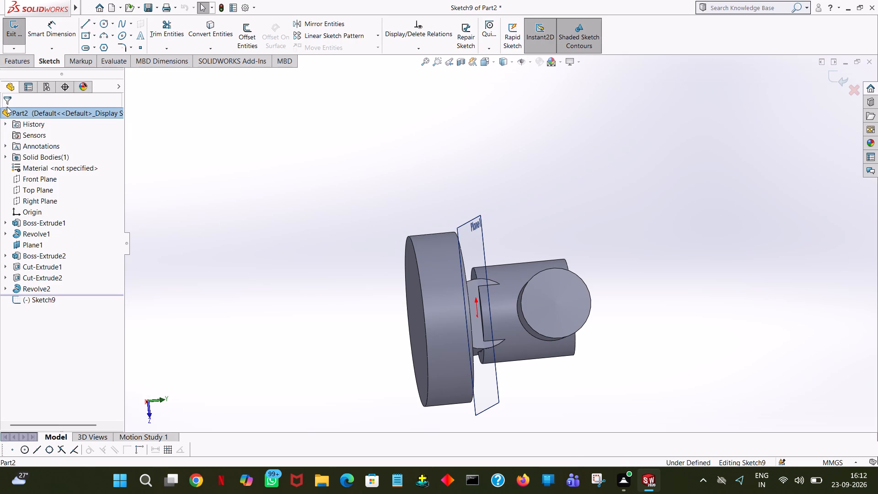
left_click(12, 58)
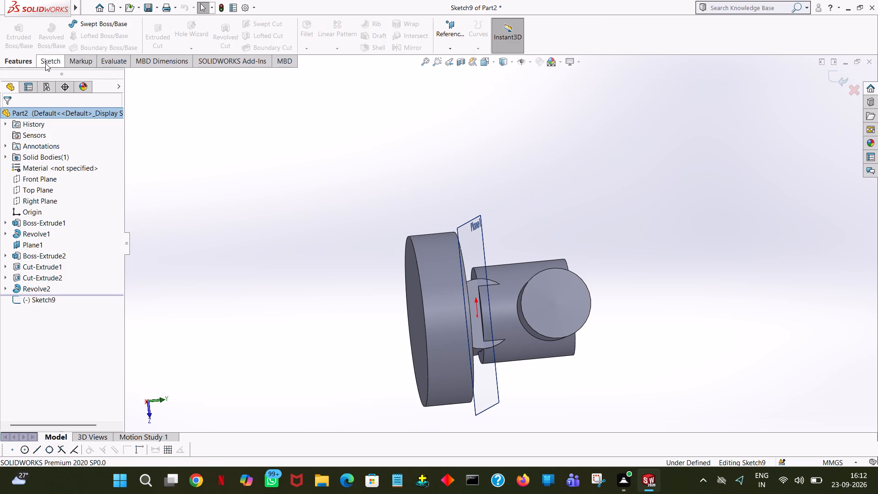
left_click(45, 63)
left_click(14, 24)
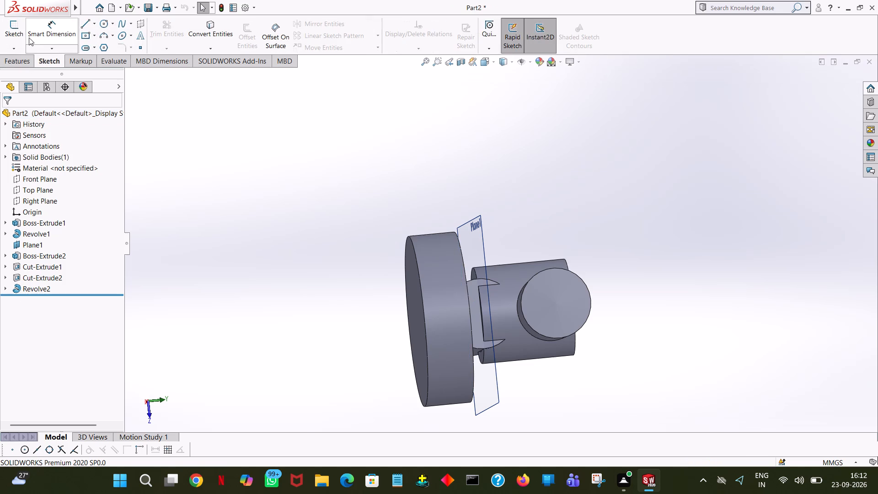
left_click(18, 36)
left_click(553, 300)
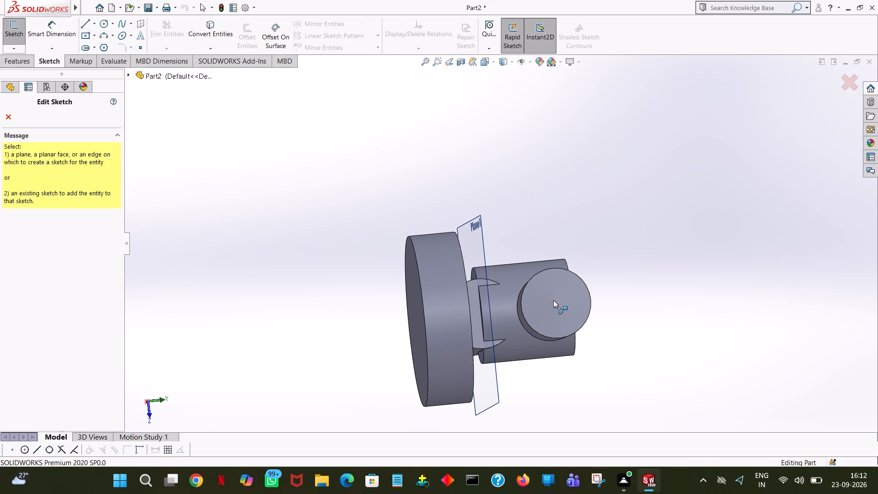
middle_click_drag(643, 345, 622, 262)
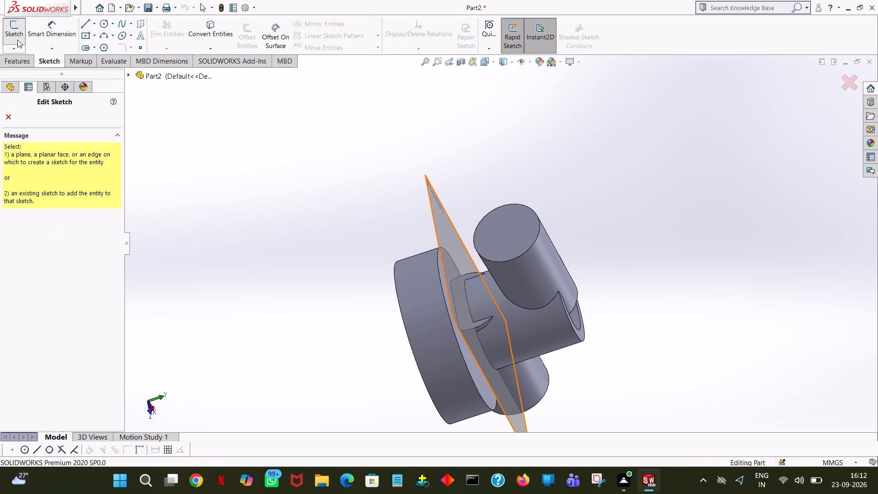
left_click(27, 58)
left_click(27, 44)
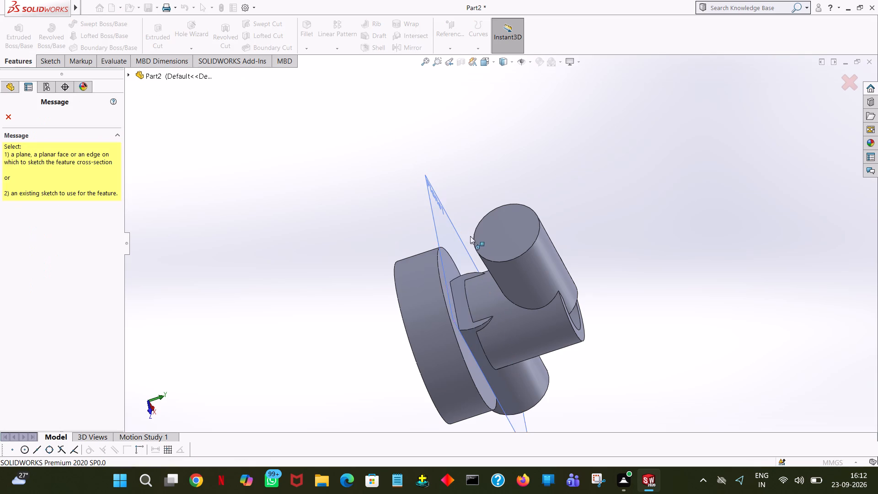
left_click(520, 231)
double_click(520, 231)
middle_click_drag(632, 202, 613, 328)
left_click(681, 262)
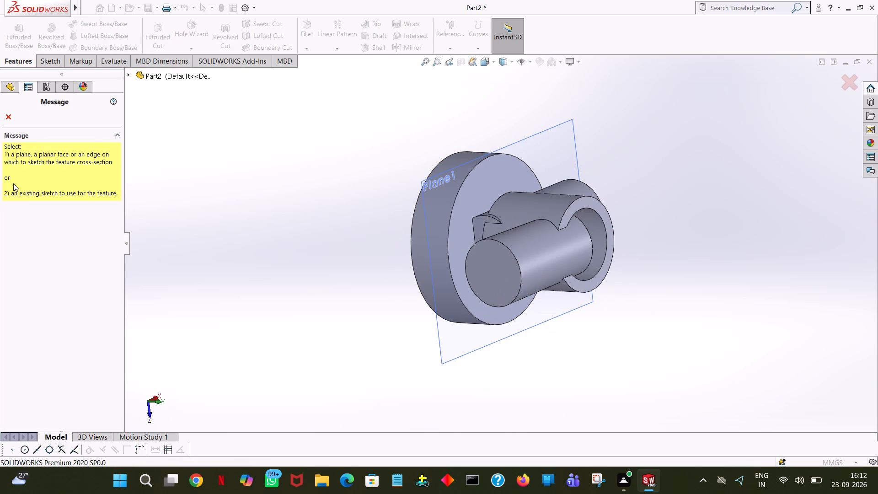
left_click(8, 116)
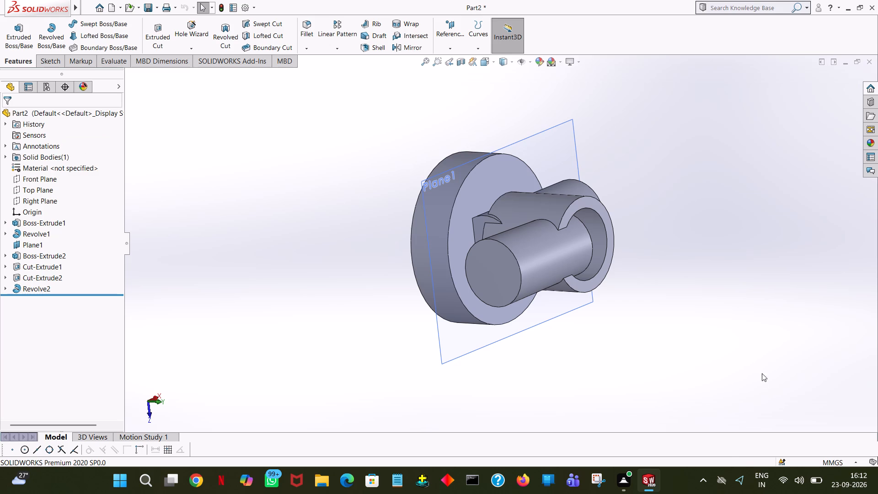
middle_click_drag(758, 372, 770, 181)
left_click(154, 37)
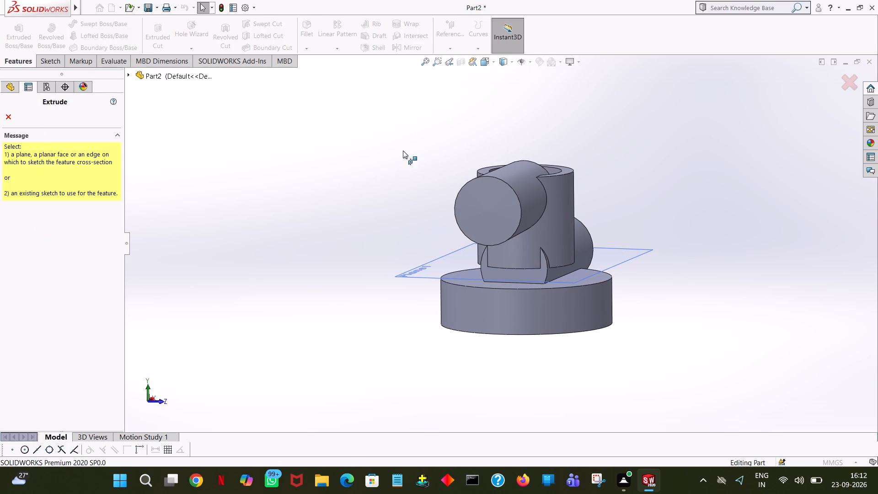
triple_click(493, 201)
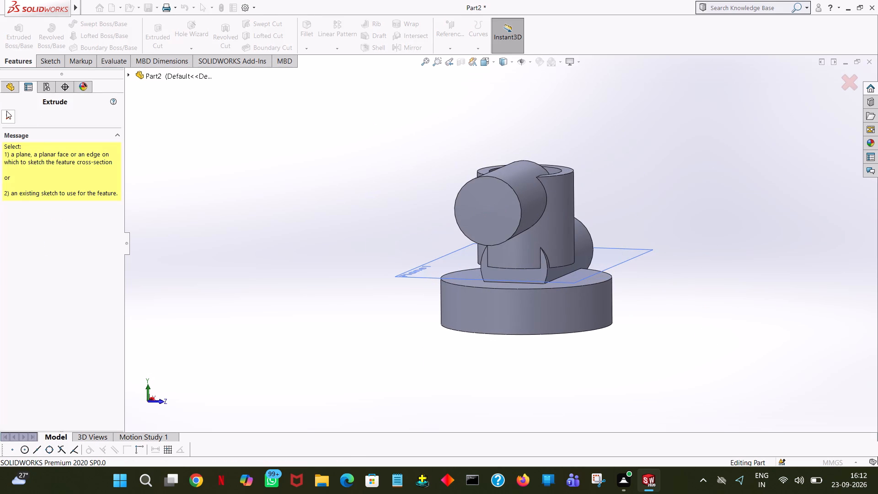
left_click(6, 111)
Create a reference plane offset 58 mm from the Right Plane, flipped toward the end of the upper side port.
middle_click_drag(581, 232, 519, 245)
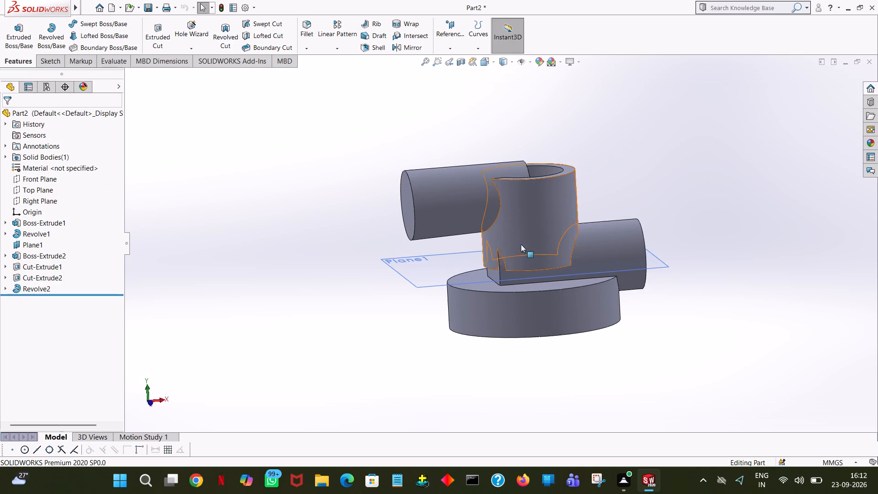
left_click(37, 199)
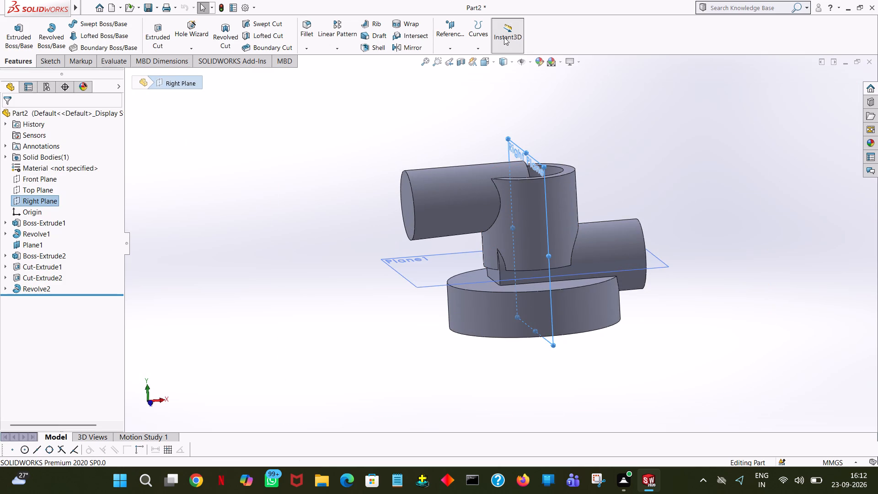
left_click(446, 50)
left_click(452, 59)
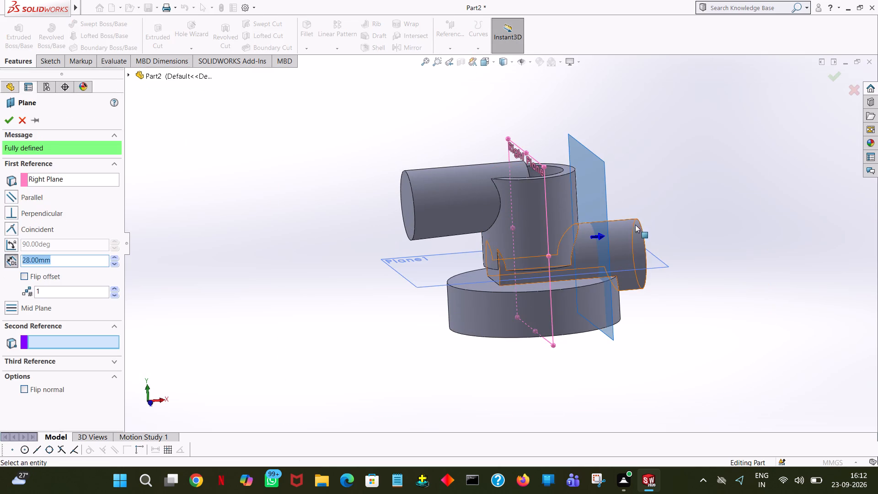
left_click(25, 277)
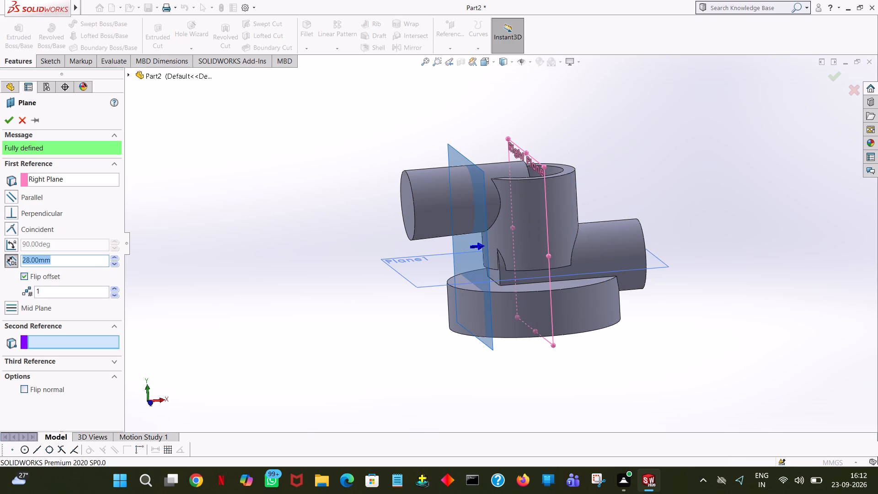
left_click(116, 256)
left_click(116, 256)
left_click(116, 256)
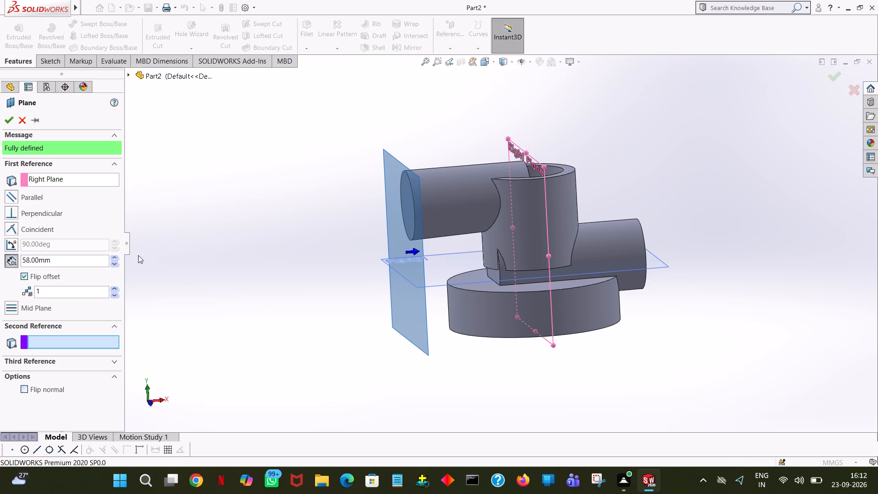
middle_click_drag(676, 290, 673, 292)
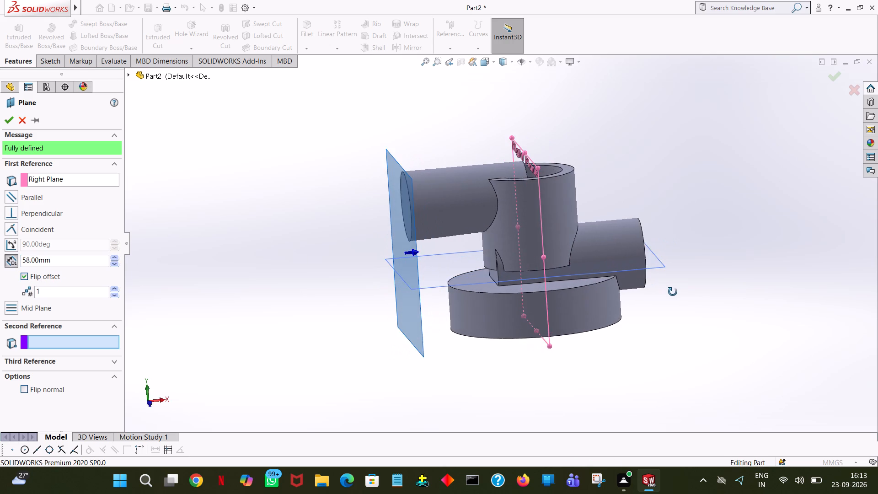
middle_click_drag(673, 292, 749, 330)
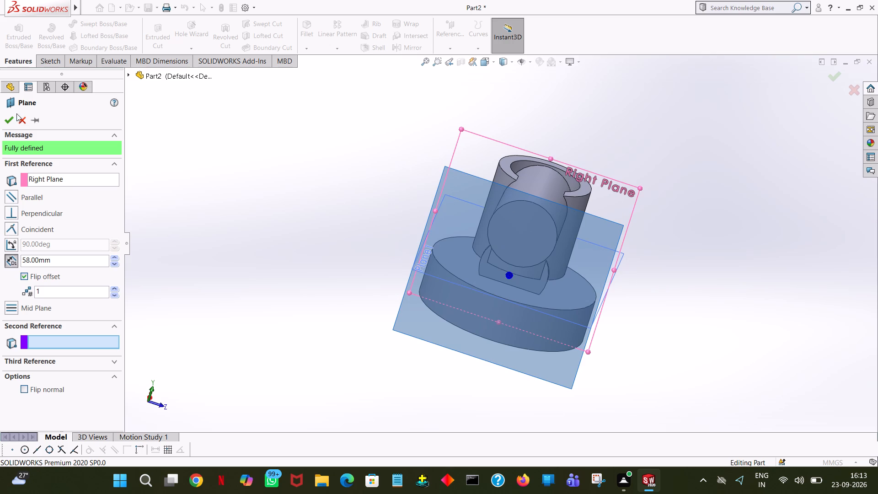
left_click(9, 114)
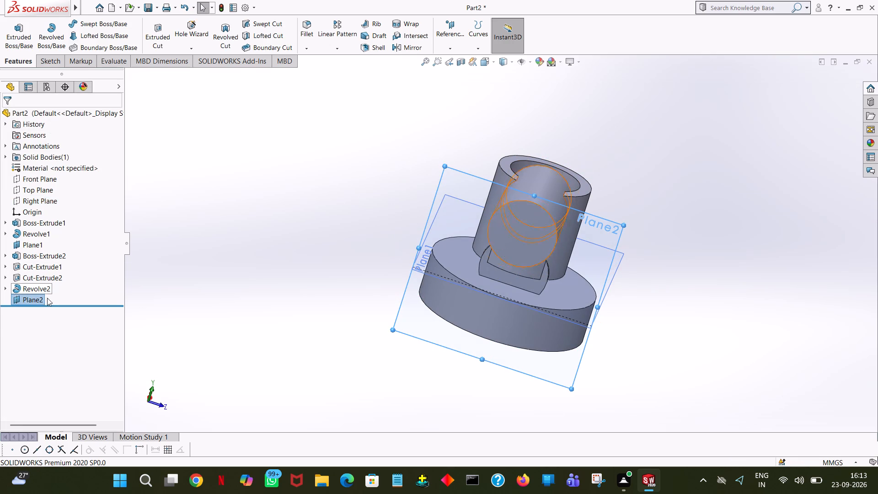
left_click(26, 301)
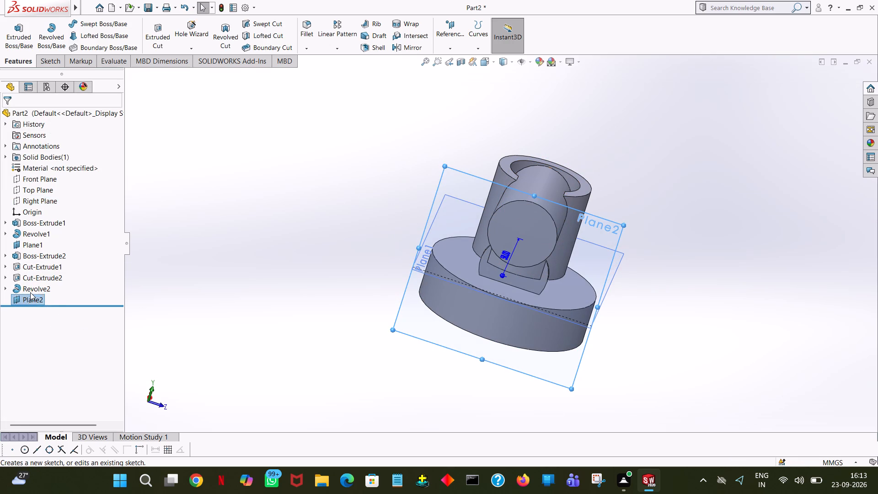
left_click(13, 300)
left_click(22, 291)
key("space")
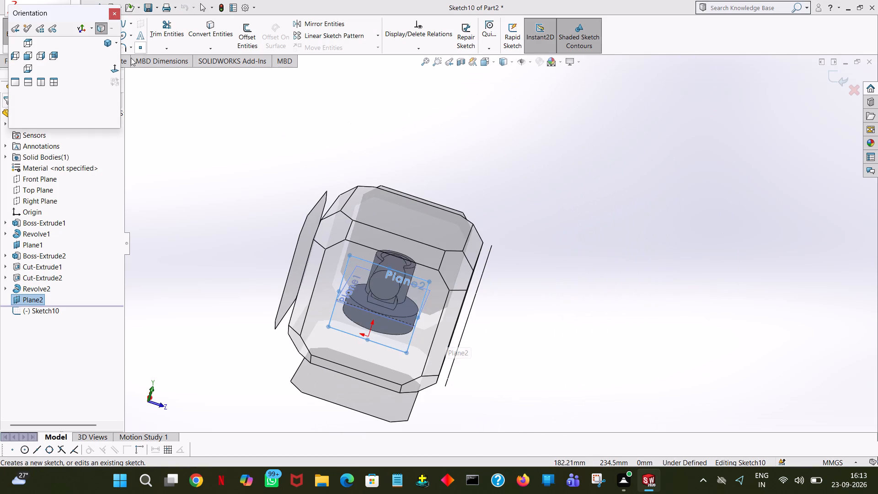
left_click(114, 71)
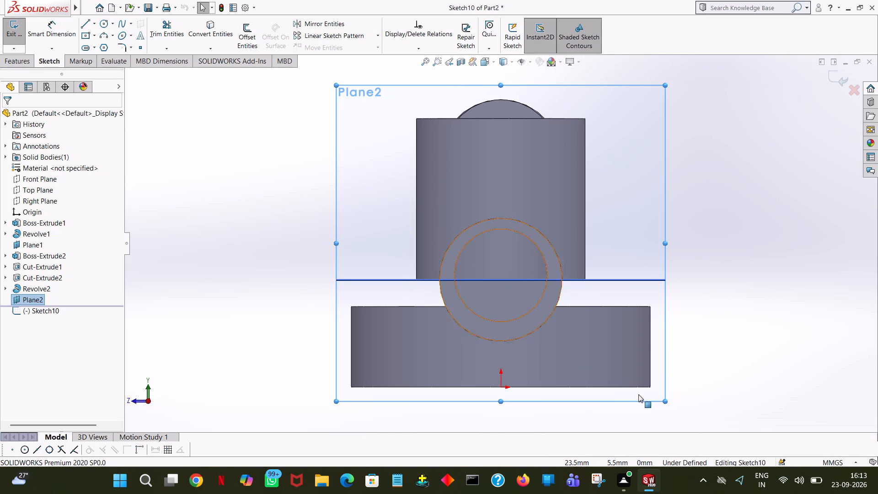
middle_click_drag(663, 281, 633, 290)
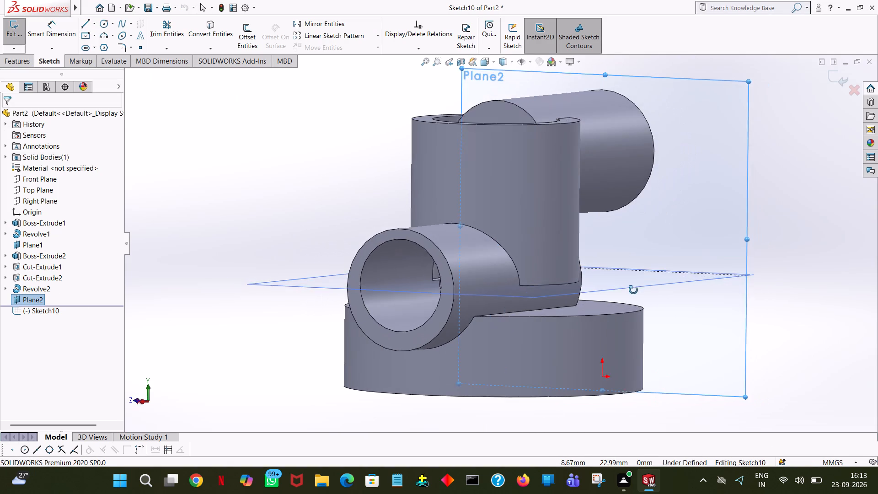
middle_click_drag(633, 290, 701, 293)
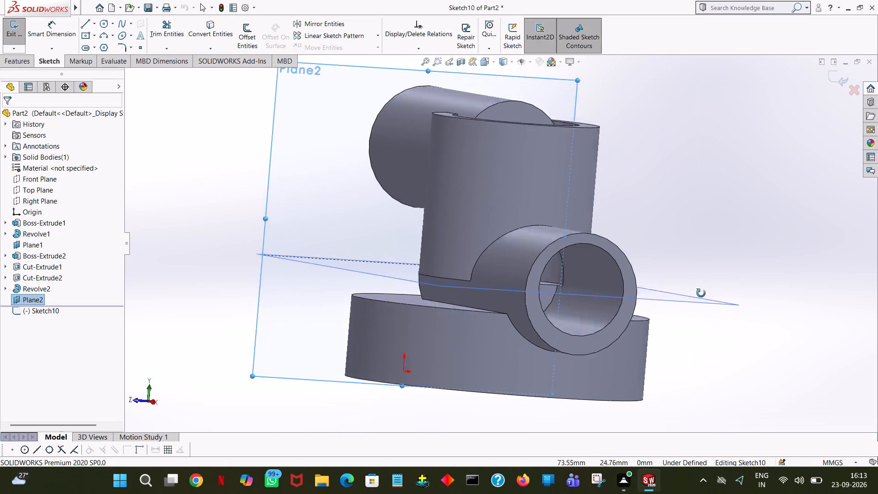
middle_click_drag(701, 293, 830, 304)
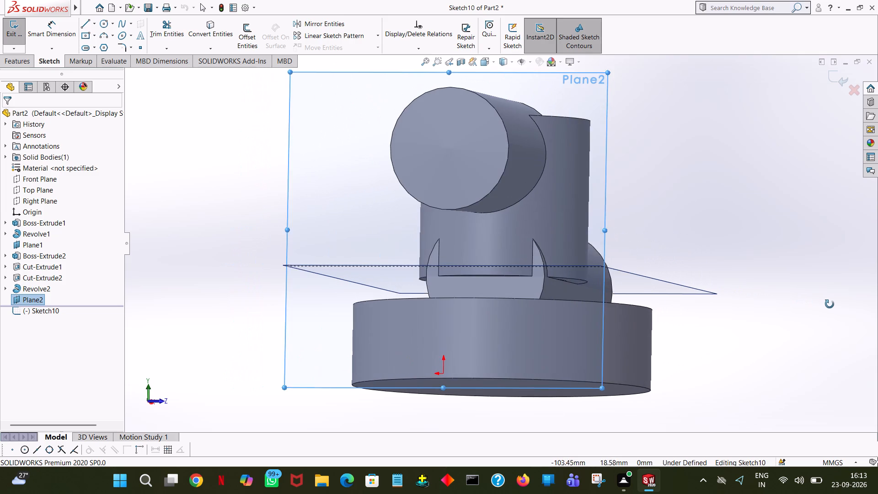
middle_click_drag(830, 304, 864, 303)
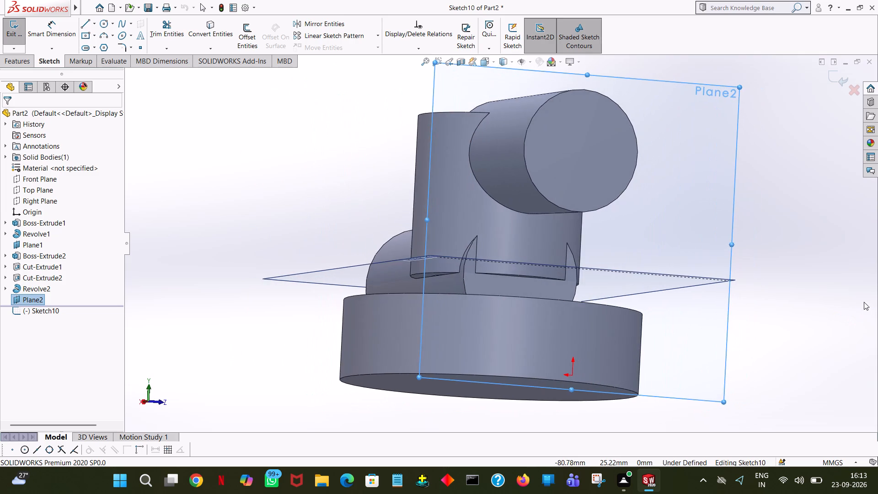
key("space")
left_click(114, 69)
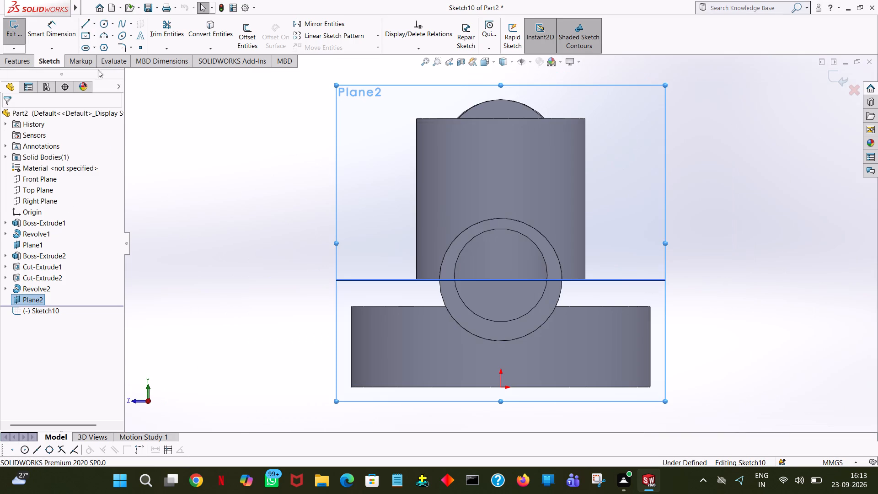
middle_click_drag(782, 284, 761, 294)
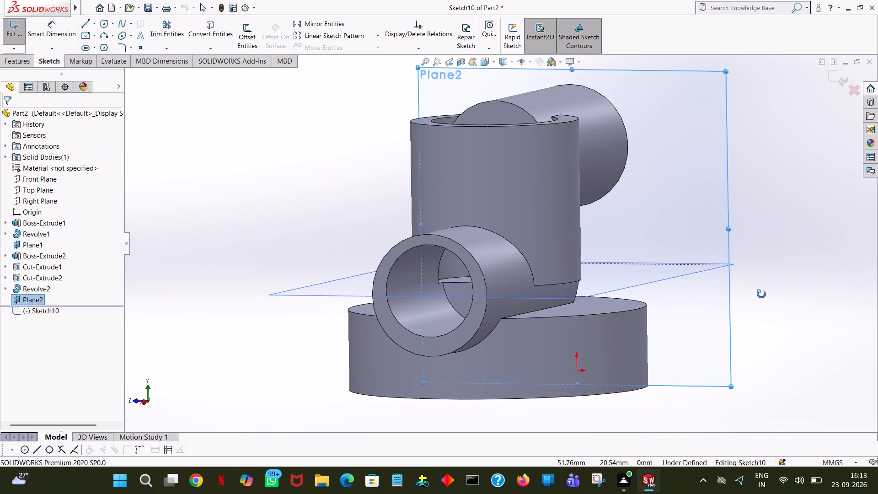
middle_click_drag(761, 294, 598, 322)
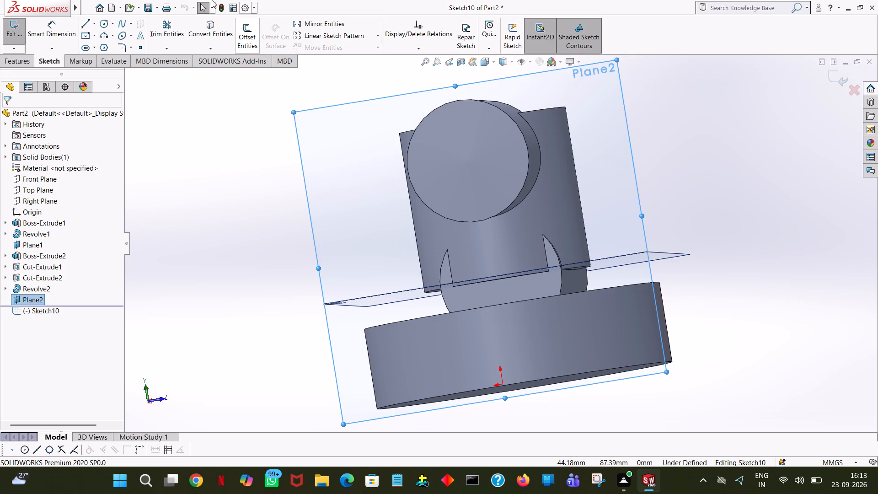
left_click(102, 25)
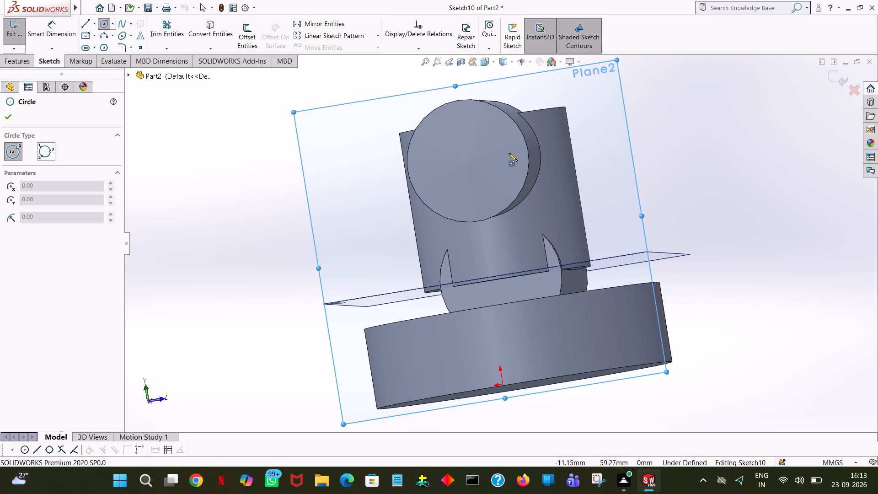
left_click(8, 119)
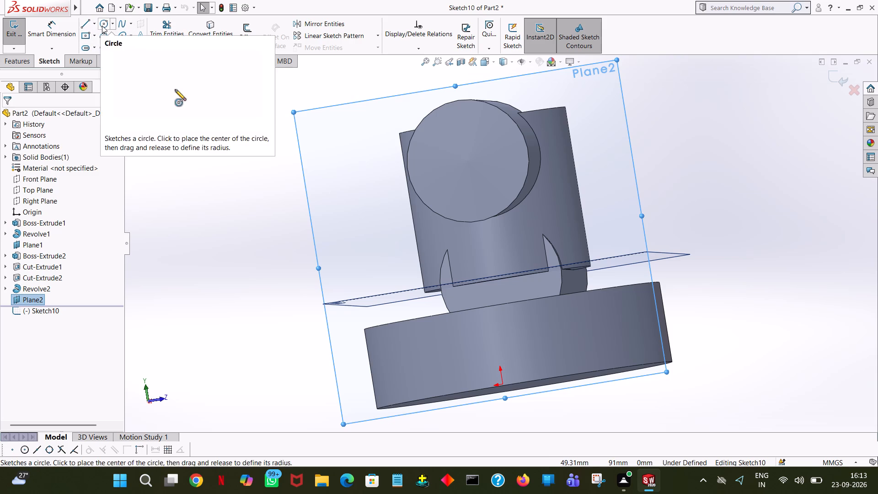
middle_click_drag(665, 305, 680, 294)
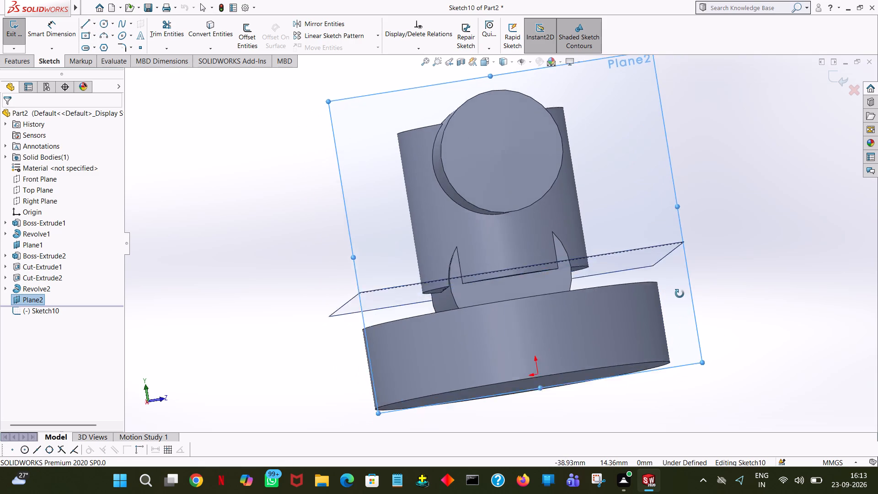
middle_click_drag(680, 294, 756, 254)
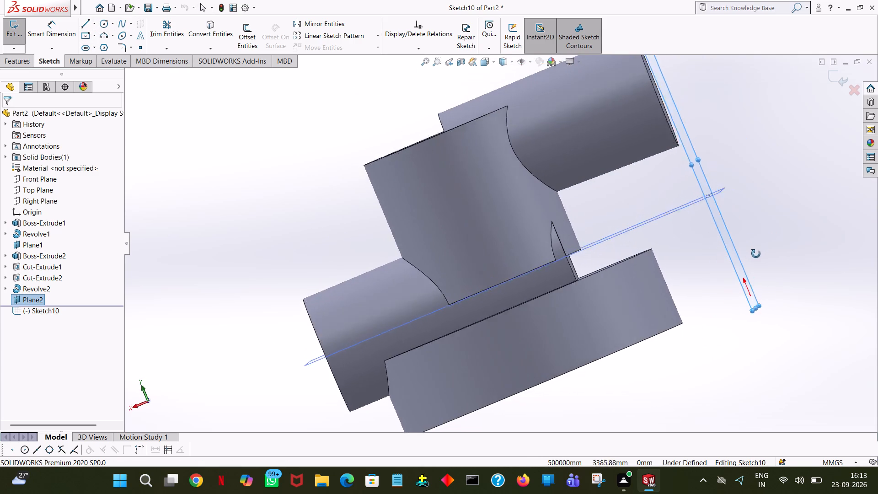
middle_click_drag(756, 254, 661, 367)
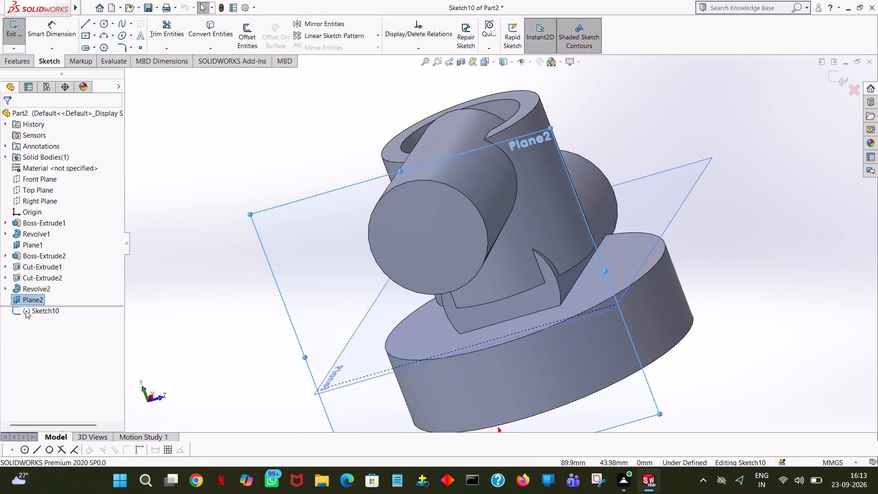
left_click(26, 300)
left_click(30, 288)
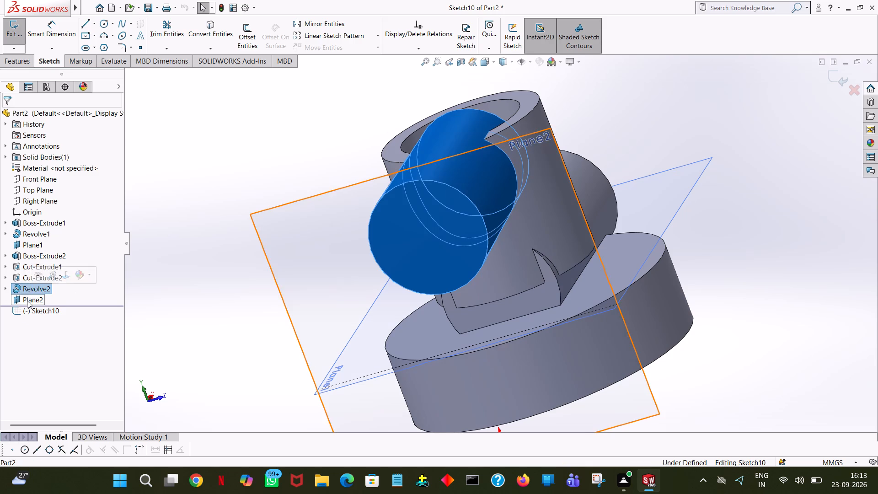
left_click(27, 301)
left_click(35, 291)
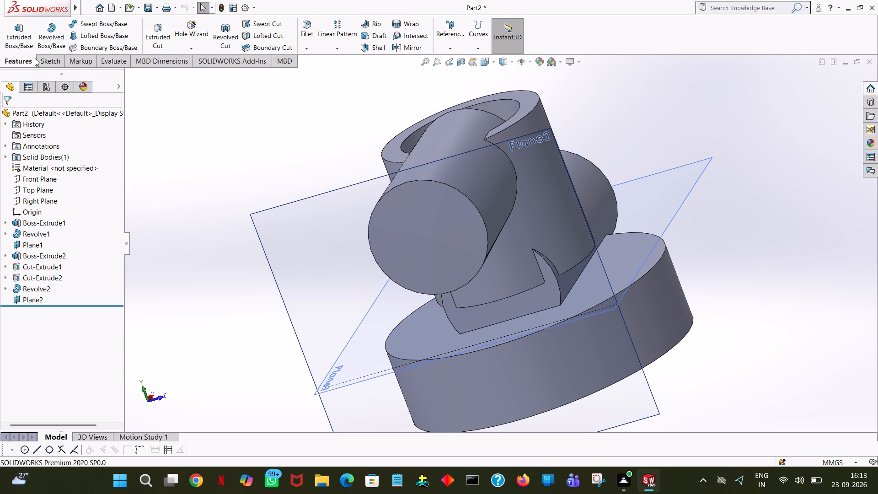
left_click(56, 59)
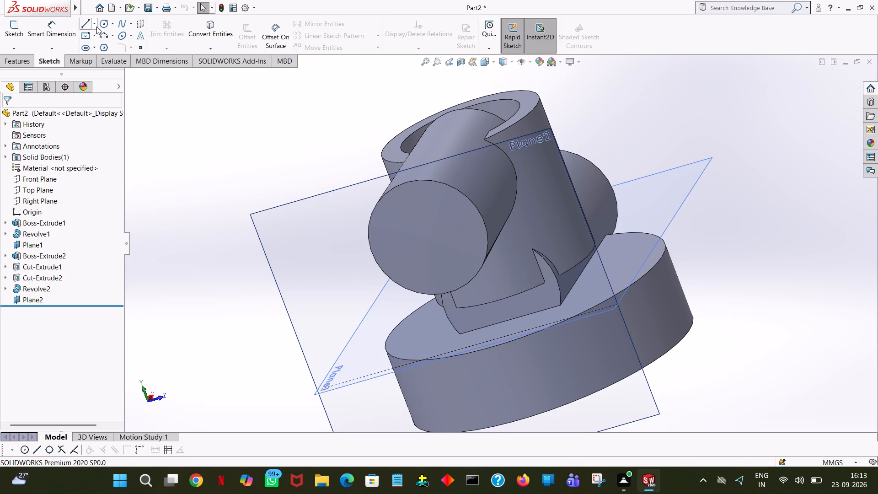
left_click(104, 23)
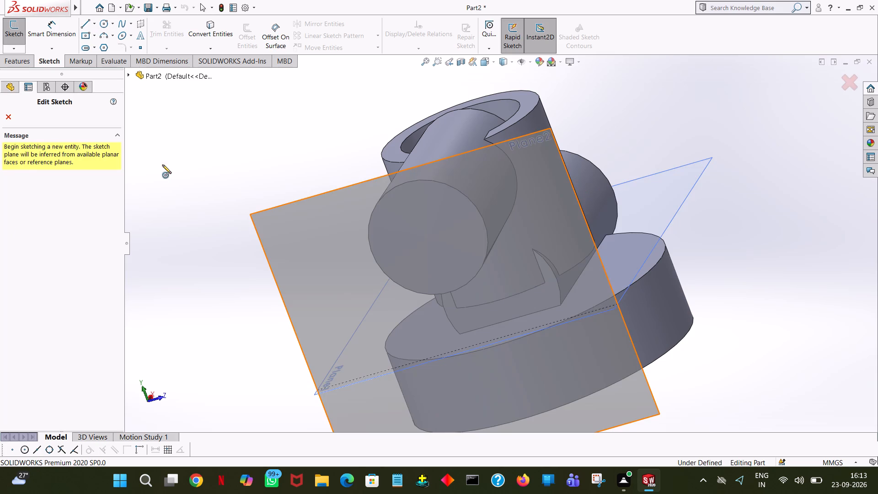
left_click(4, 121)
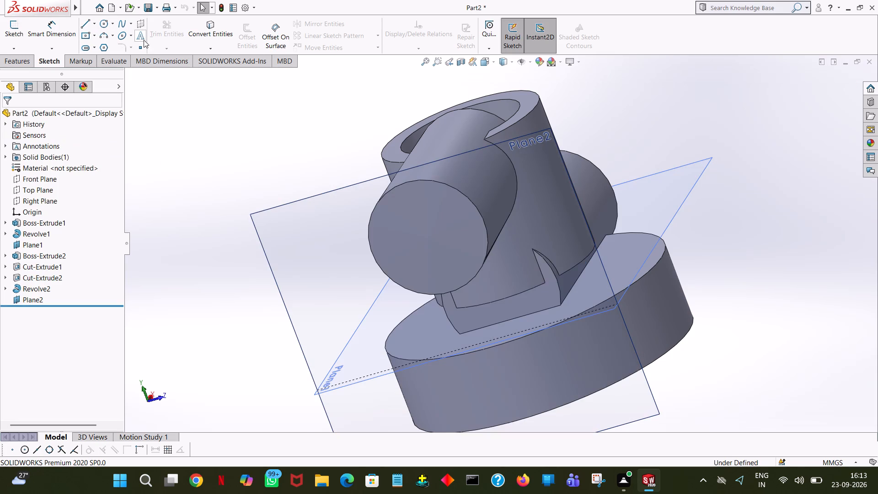
Start an extruded cut with its sketch on Plane2, the offset plane at the upper side port's end.
left_click(30, 62)
left_click(163, 39)
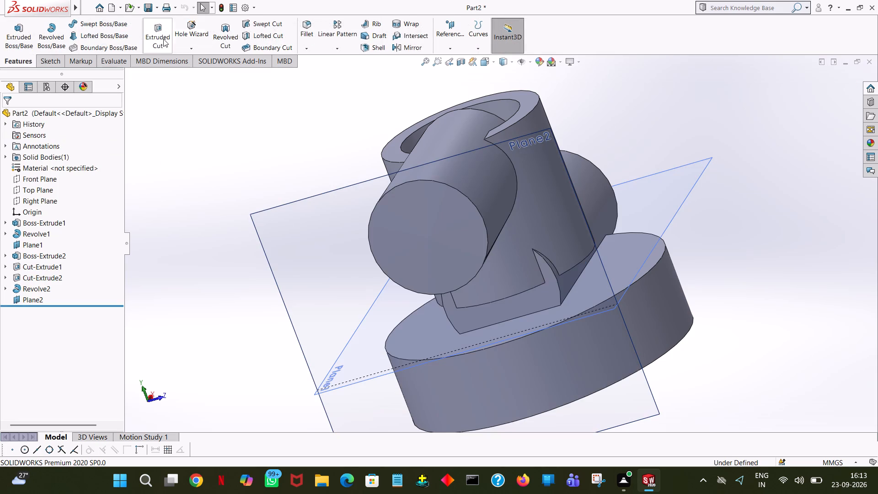
left_click(402, 220)
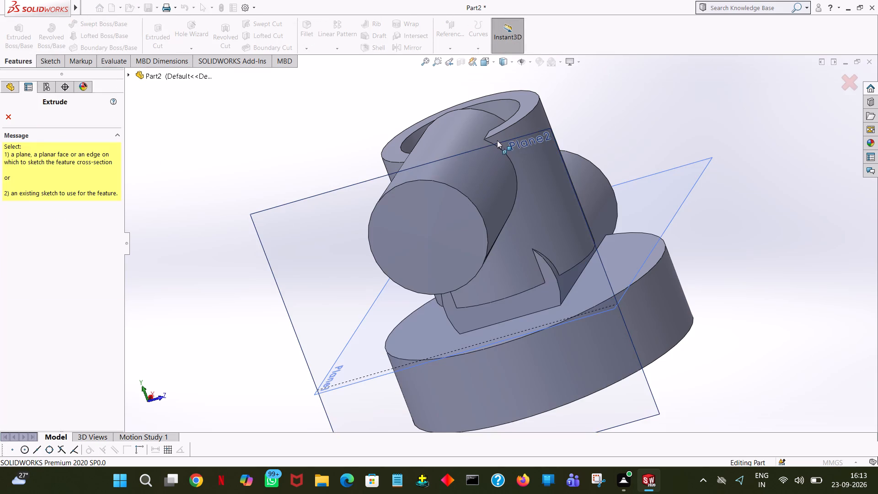
left_click(497, 140)
left_click(500, 143)
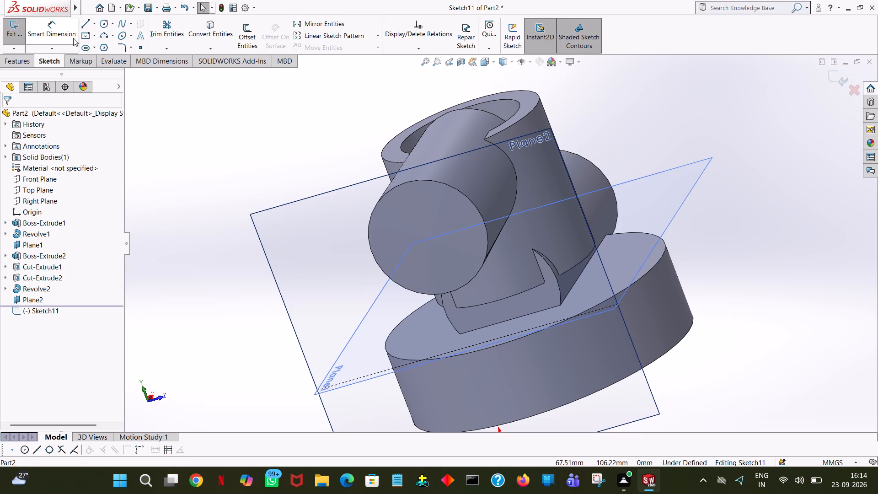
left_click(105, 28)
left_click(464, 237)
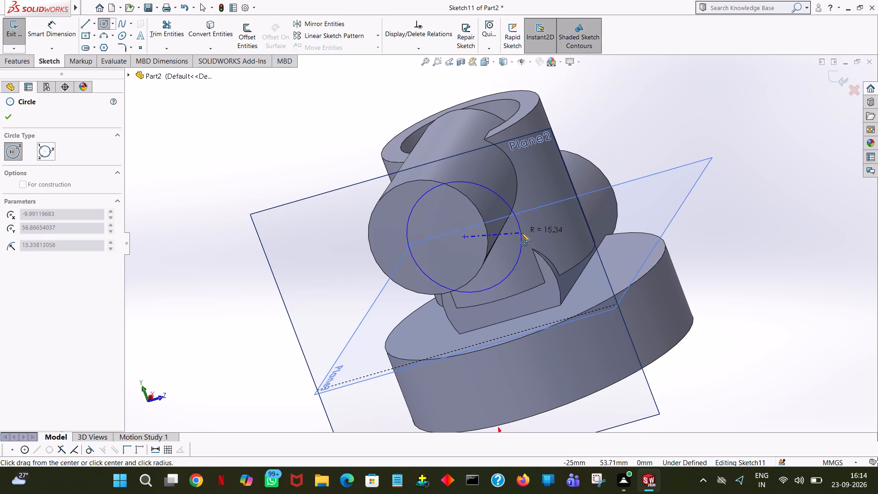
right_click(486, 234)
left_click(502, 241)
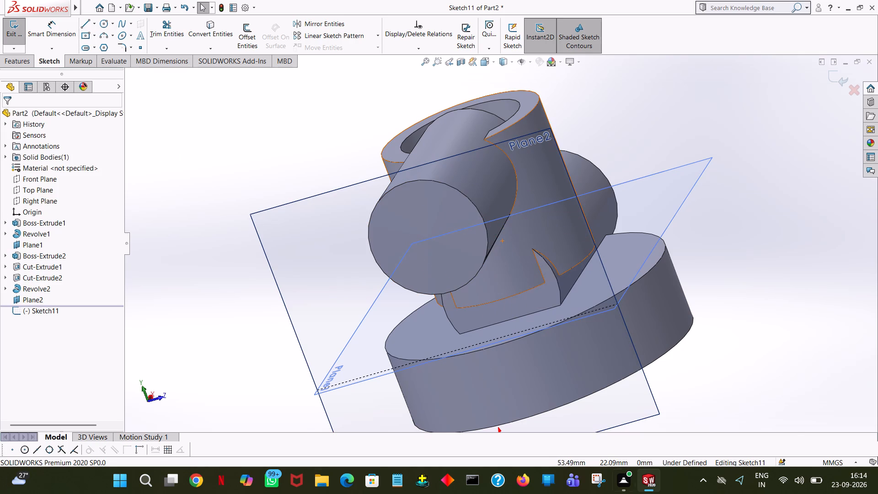
Sketch a circle of about 11 mm radius centred on the upper side port's end face, directly above the origin.
middle_click_drag(710, 237, 731, 190)
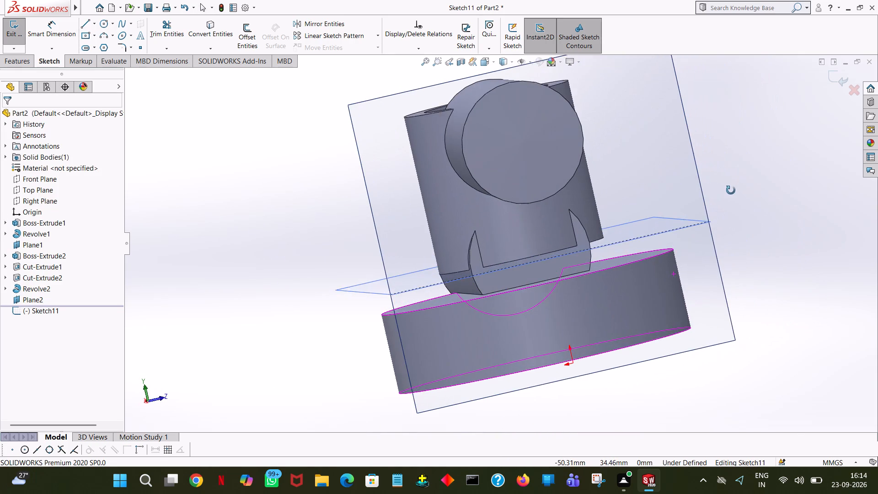
middle_click_drag(731, 190, 728, 219)
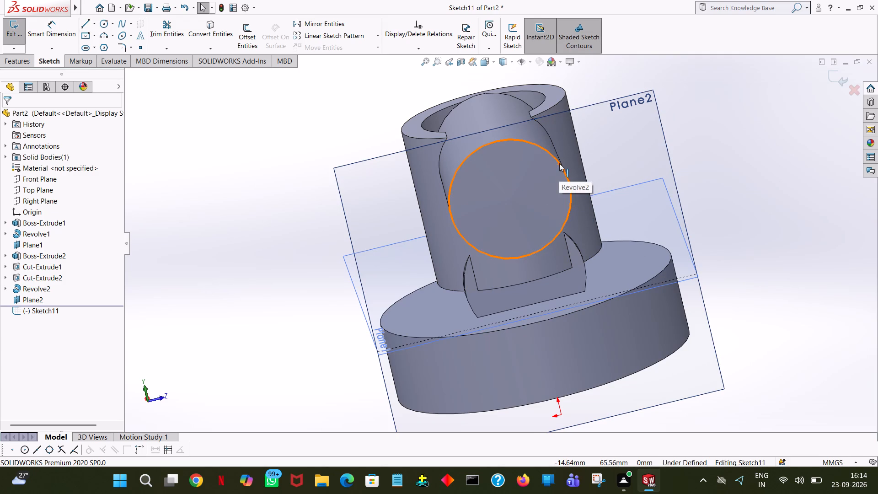
left_click(113, 22)
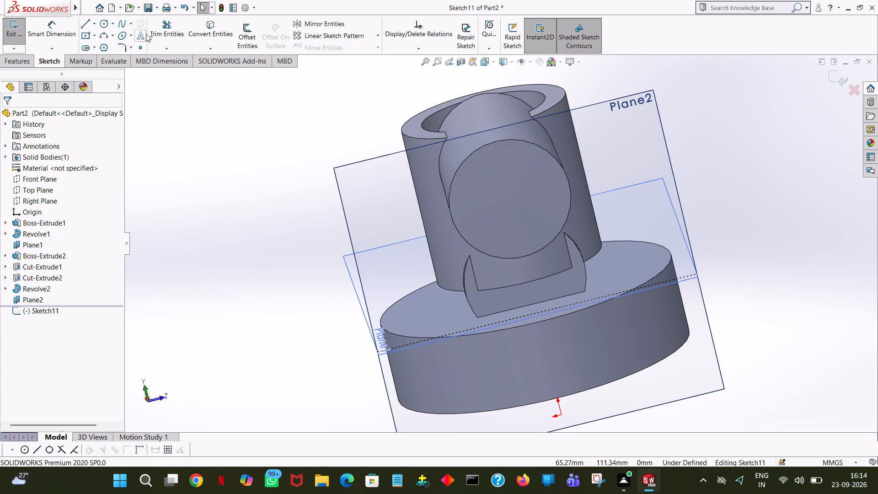
left_click(107, 22)
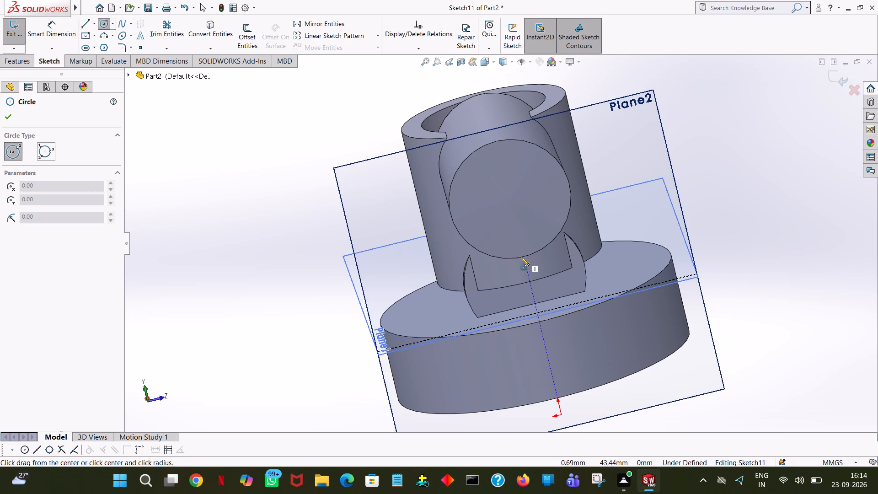
left_click(511, 202)
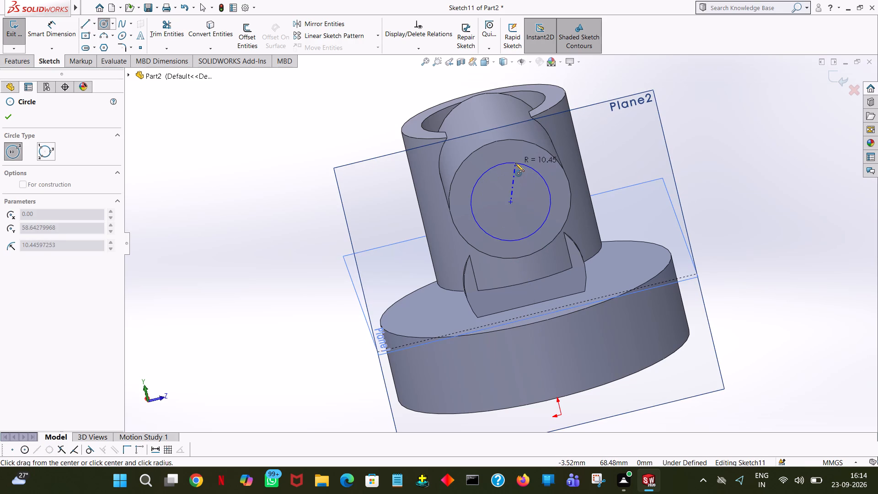
left_click(515, 161)
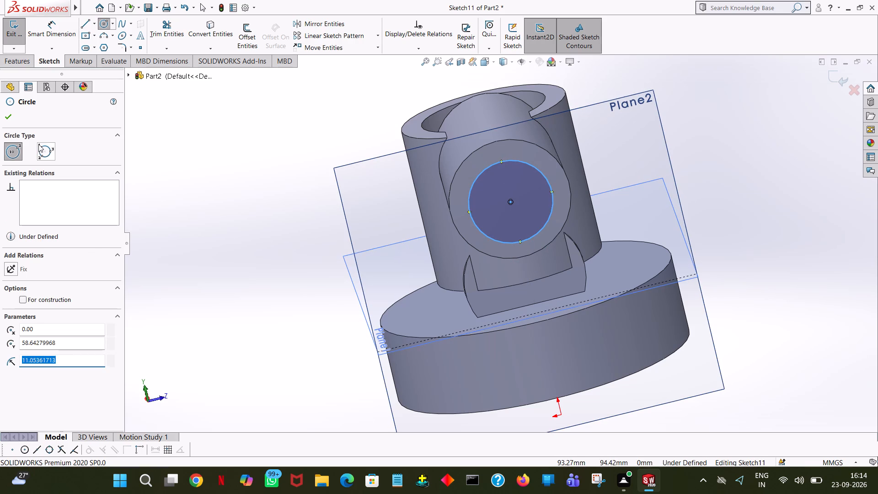
left_click(11, 114)
Cut the circle as a 62 mm blind bore, direction reversed, through the upper side port toward the vertical cylinder.
left_click(6, 63)
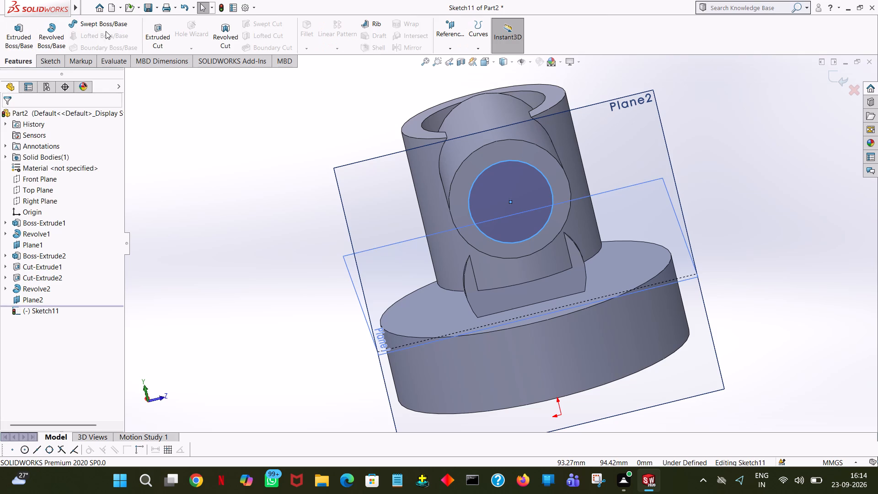
left_click(150, 39)
middle_click_drag(744, 244, 732, 215)
middle_click_drag(732, 215, 758, 260)
left_click(9, 177)
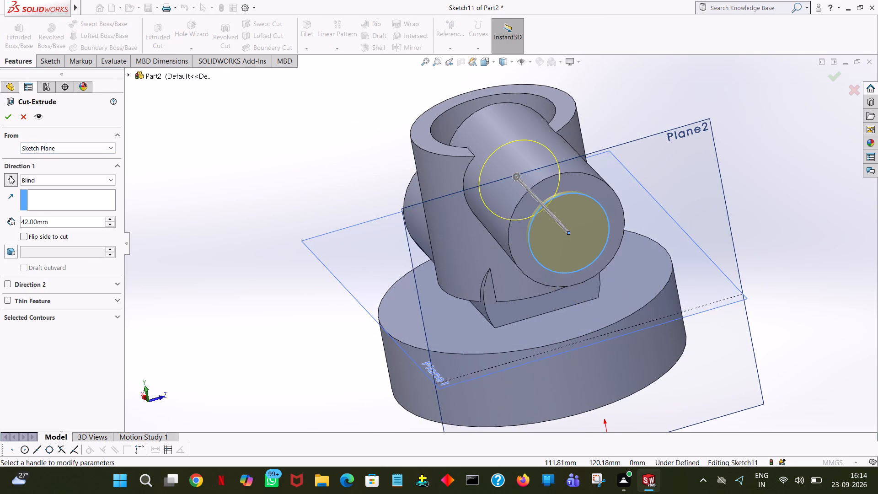
middle_click_drag(222, 157, 234, 266)
double_click(114, 218)
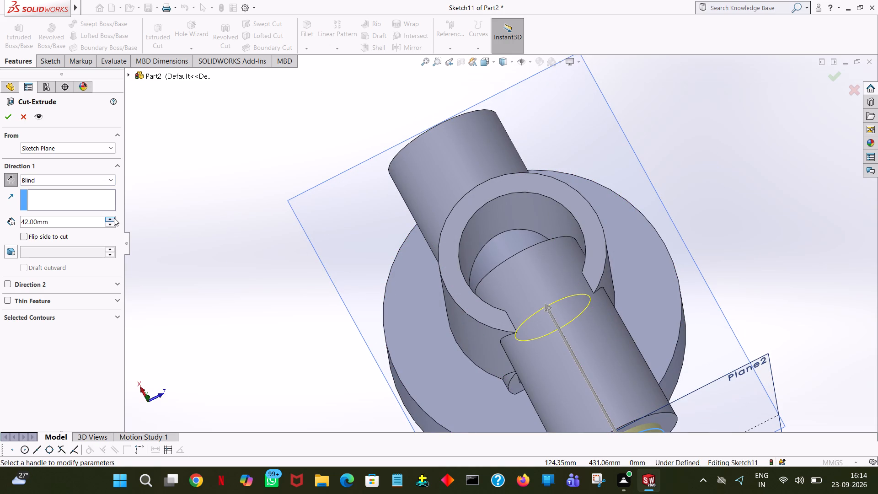
left_click(5, 114)
Inspect the new bore in the upper side port from several angles, ending in the isometric view.
middle_click_drag(730, 265, 693, 135)
left_click(702, 157)
middle_click_drag(707, 174, 769, 296)
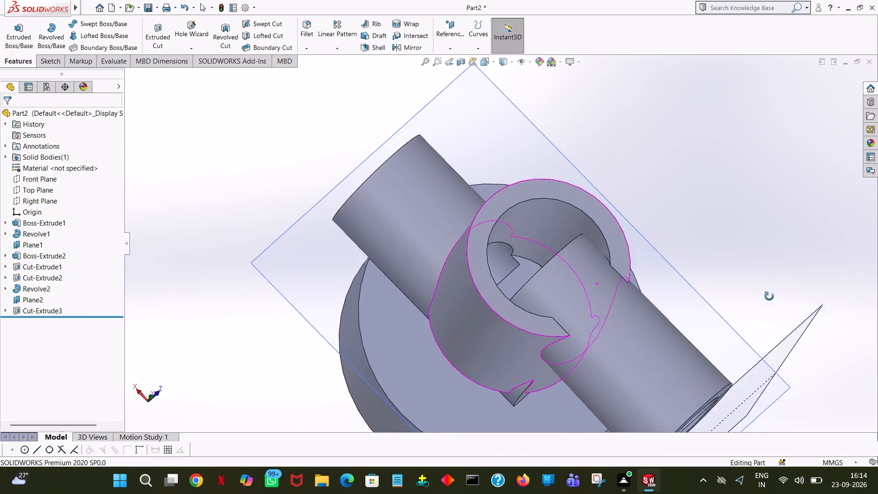
middle_click_drag(769, 296, 726, 240)
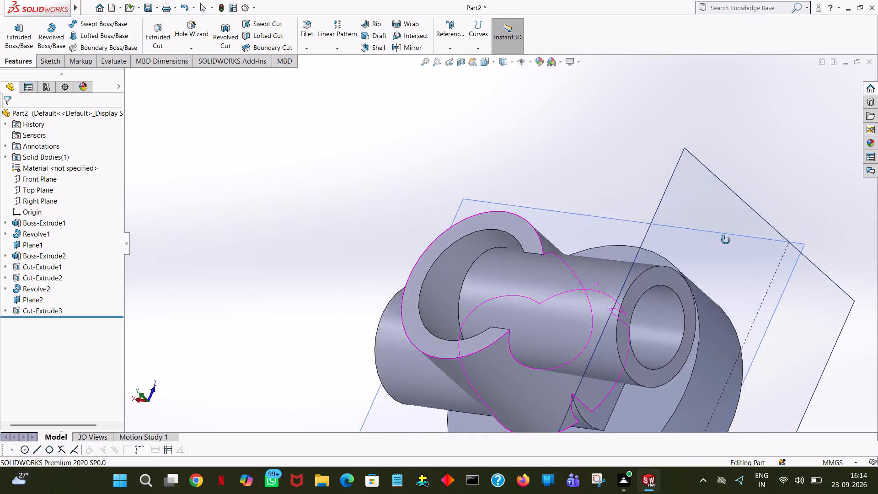
middle_click_drag(726, 240, 711, 121)
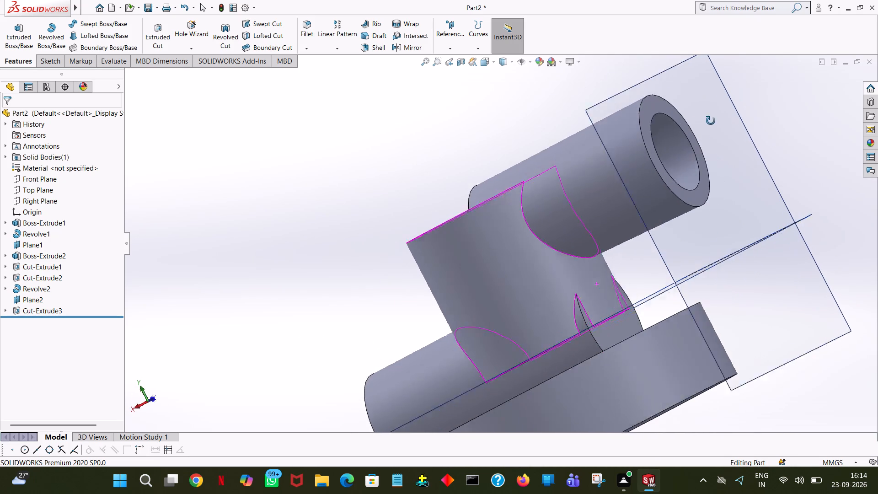
middle_click_drag(711, 121, 565, 250)
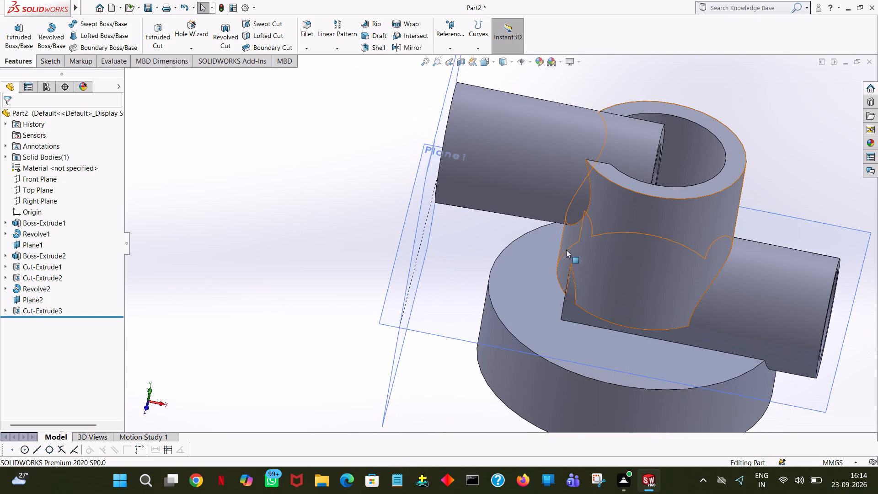
key("ctrl+7")
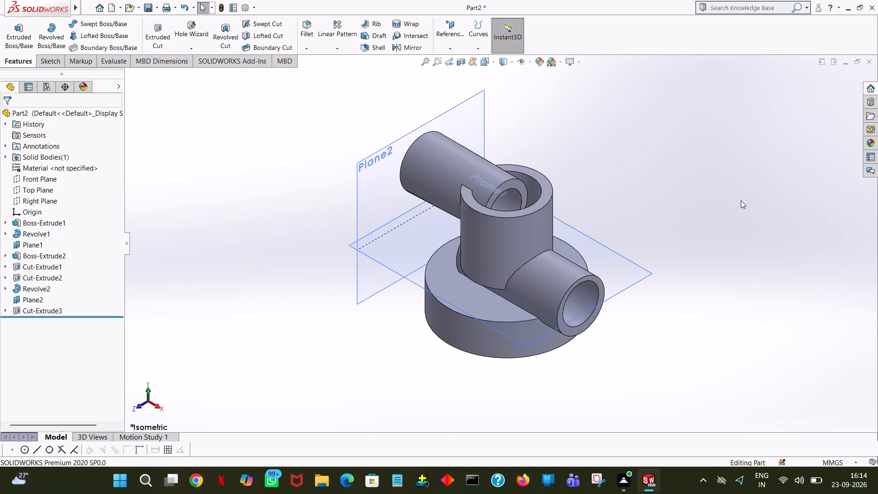
Hide the reference planes Plane2 and Plane1.
left_click(25, 298)
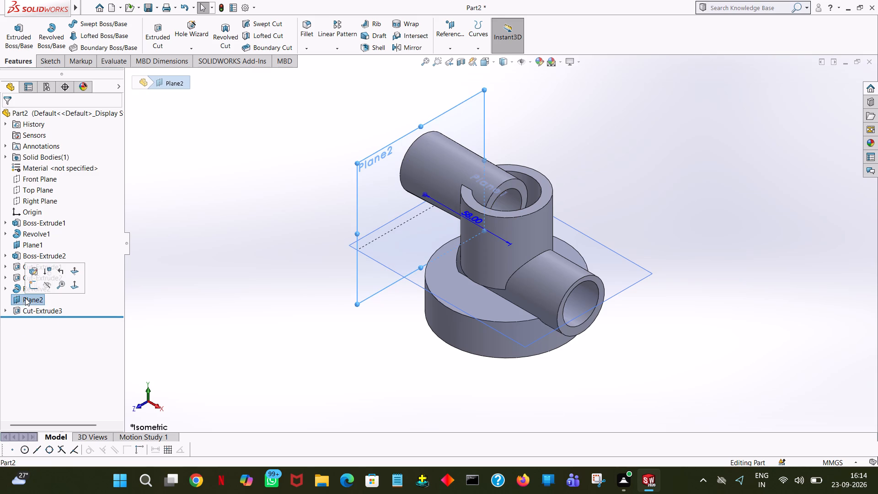
left_click(47, 282)
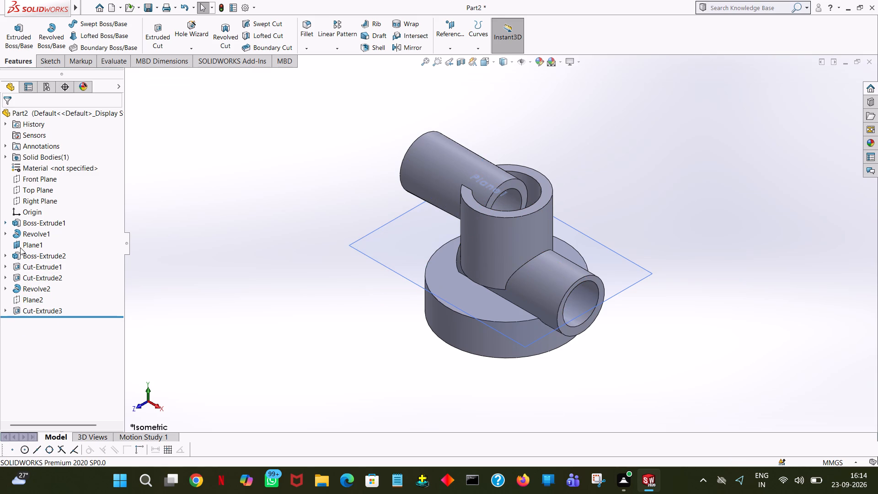
left_click(39, 248)
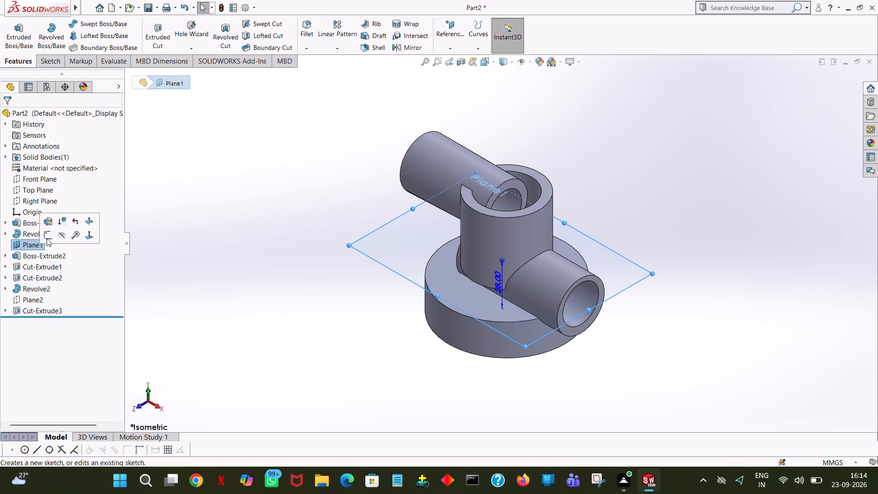
left_click(58, 234)
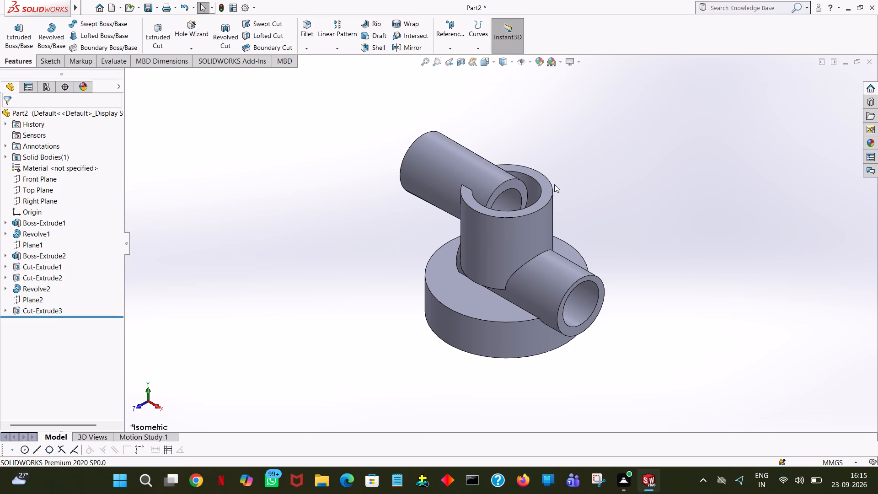
Add a 10 mm constant-size fillet to the top outer edge of the round base.
middle_click_drag(642, 251, 270, 170)
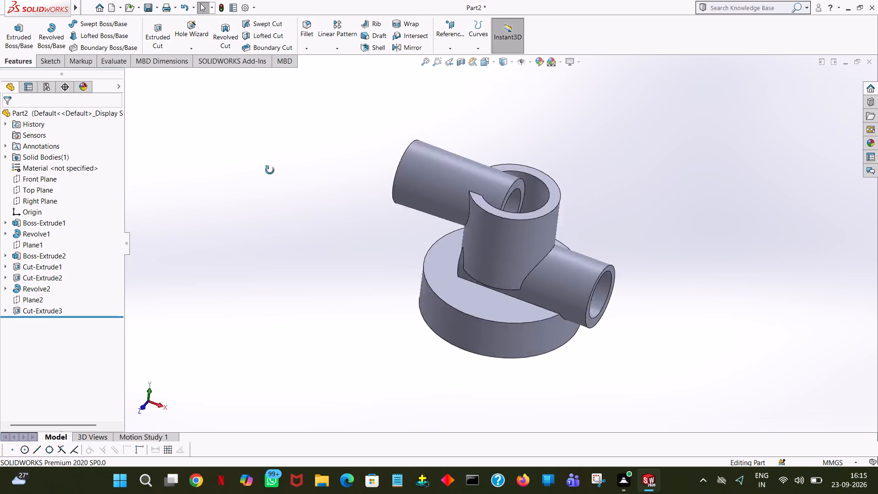
middle_click_drag(270, 170, 877, 356)
middle_click_drag(865, 471, 812, 472)
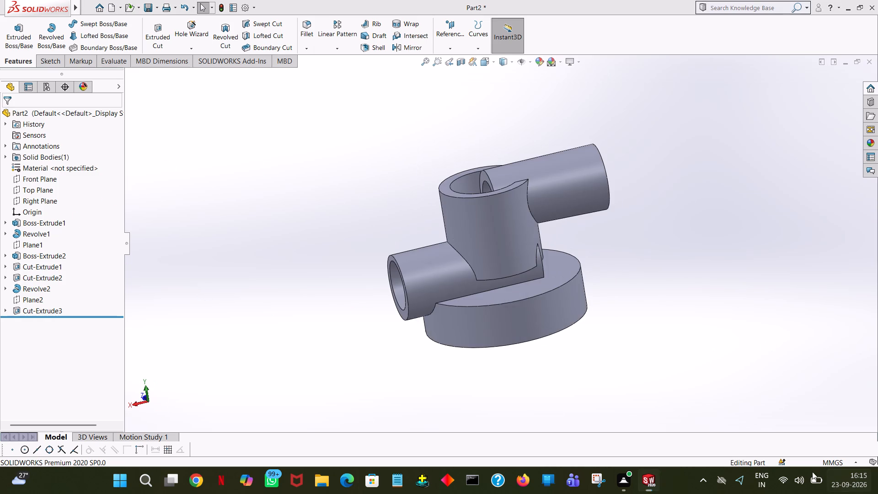
middle_click_drag(812, 472, 766, 463)
middle_click_drag(677, 422, 552, 372)
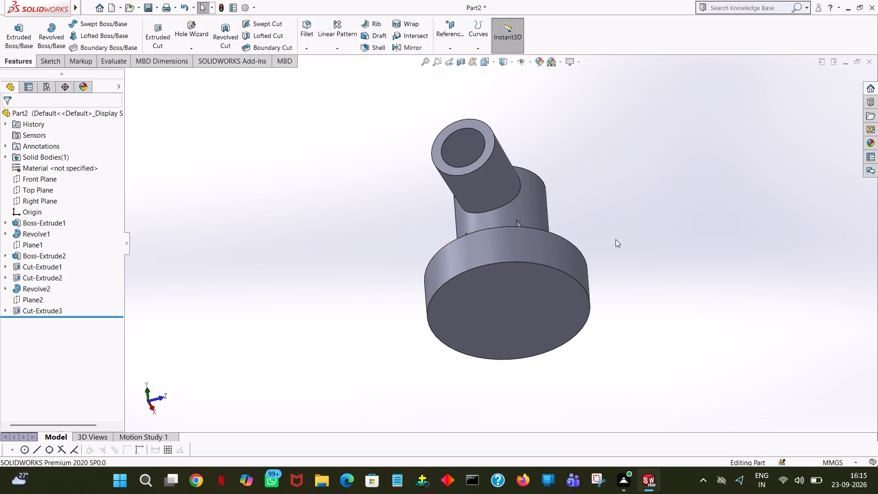
middle_click_drag(585, 229, 559, 392)
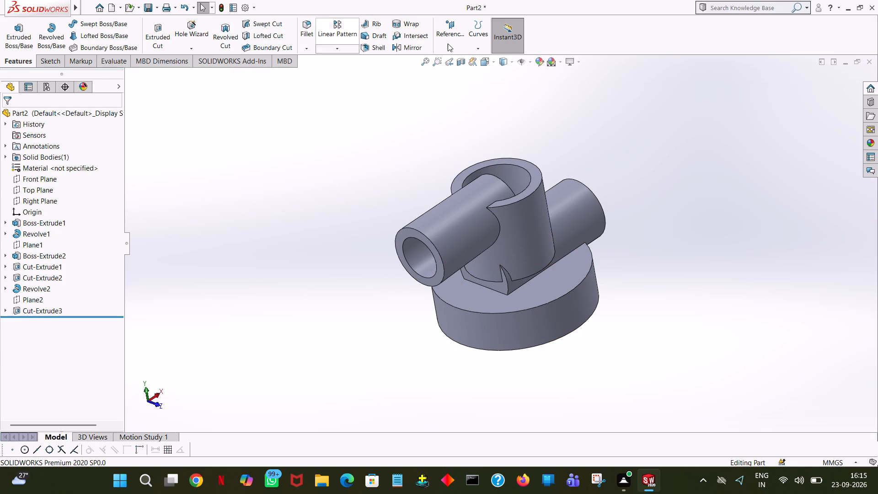
left_click(310, 29)
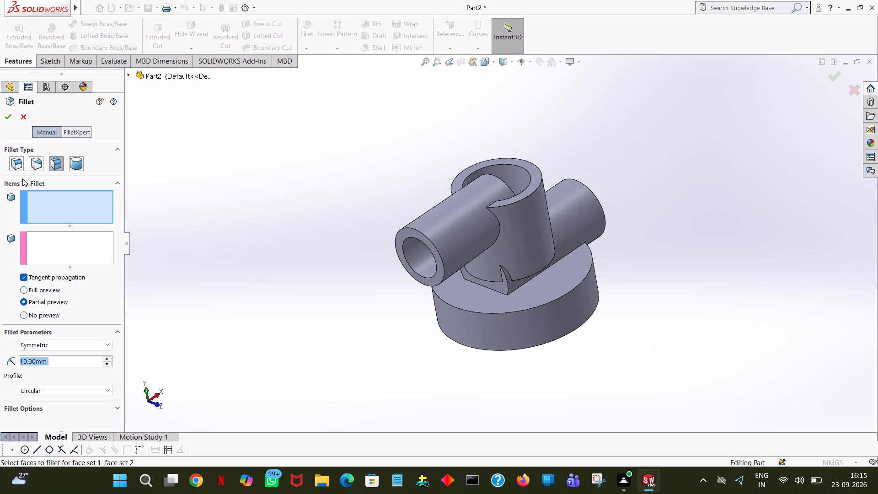
left_click(21, 167)
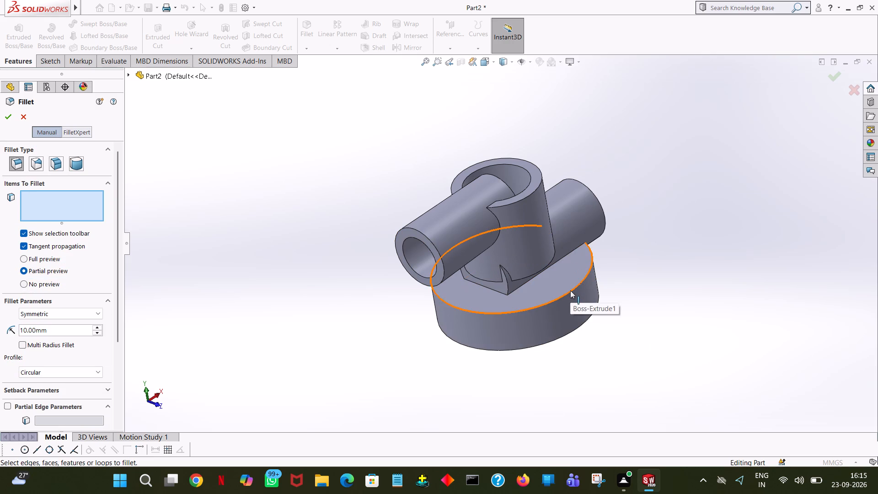
left_click(570, 291)
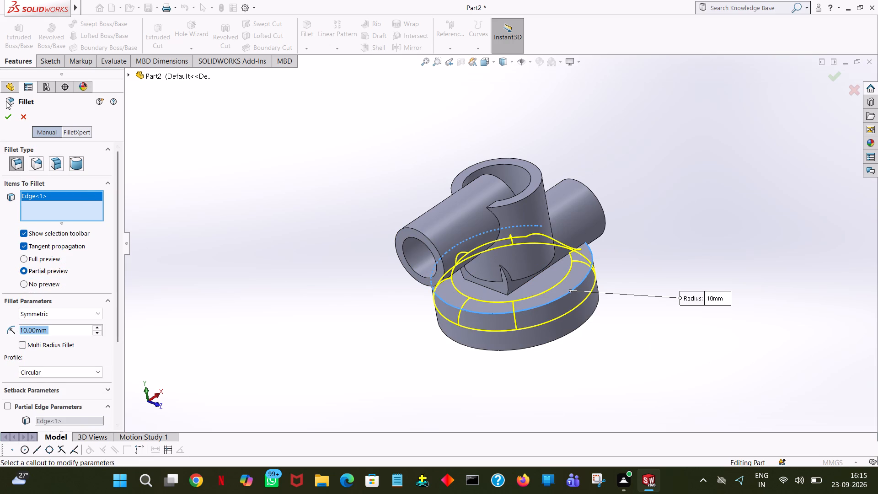
left_click(7, 116)
left_click(278, 154)
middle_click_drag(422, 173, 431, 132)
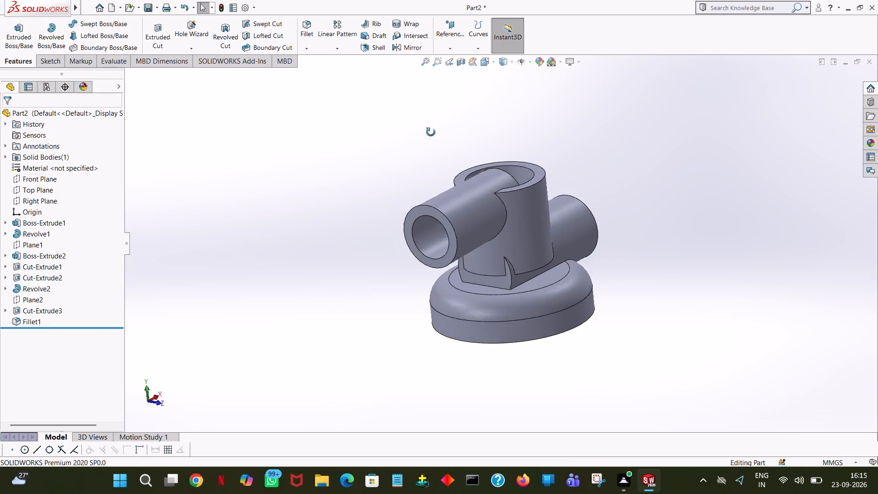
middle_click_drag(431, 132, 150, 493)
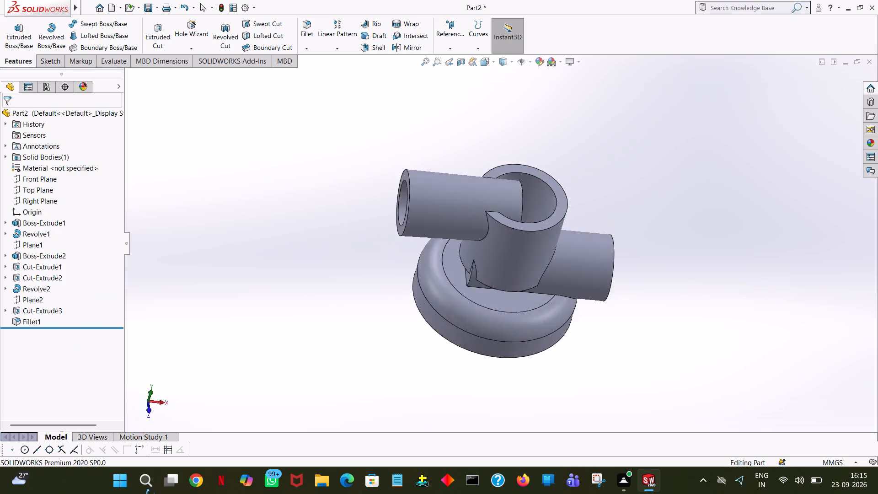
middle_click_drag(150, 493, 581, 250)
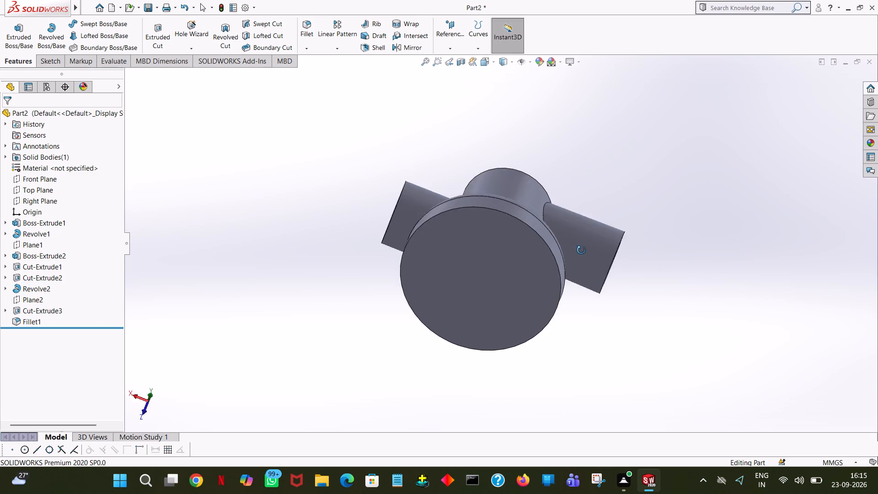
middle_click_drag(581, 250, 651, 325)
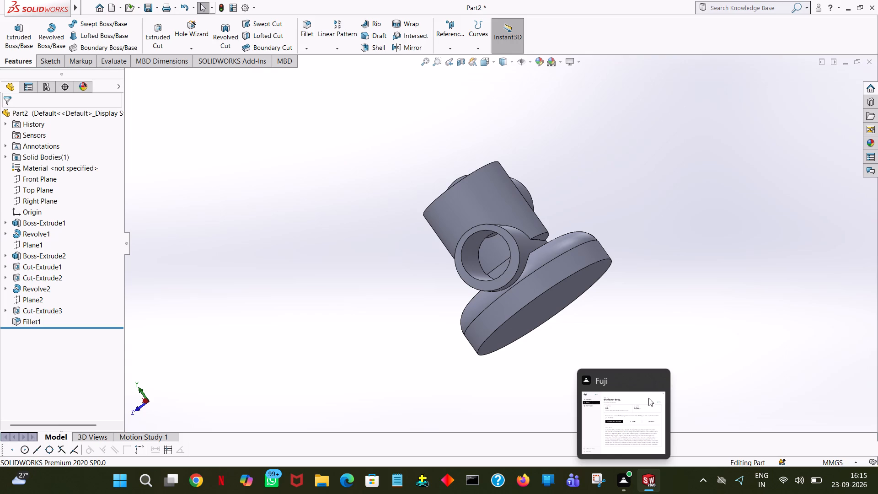
Export the part as a PDF named "distributor body" in the "pdf new job" folder on drive E.
left_click(157, 4)
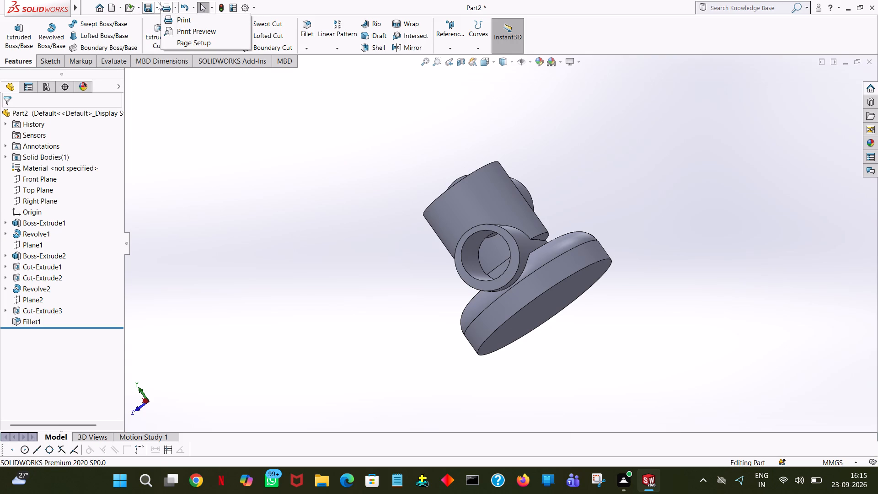
left_click(158, 2)
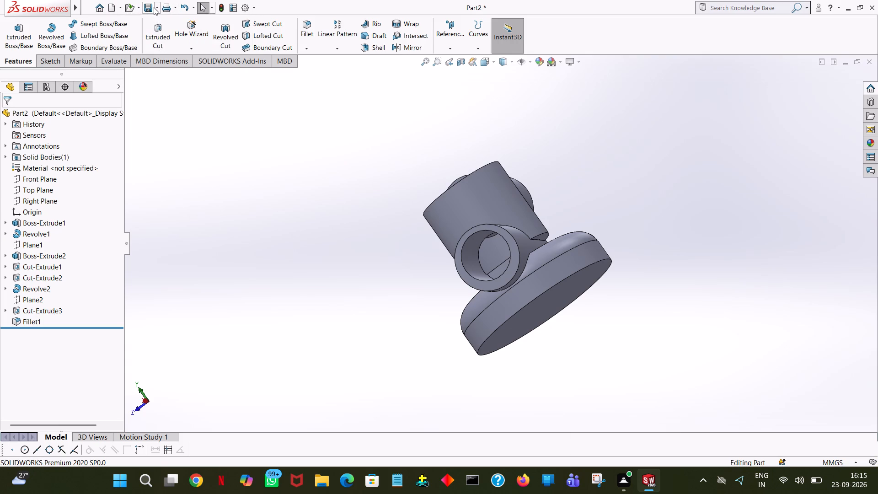
left_click(154, 7)
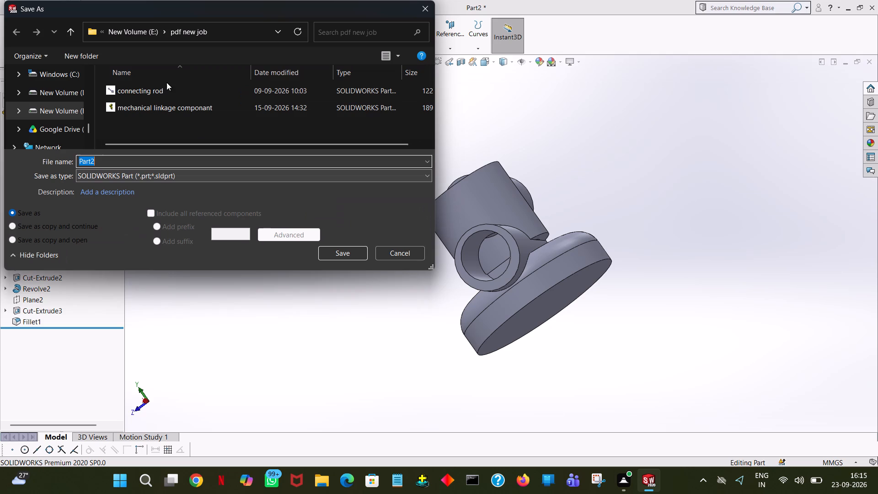
left_click(206, 177)
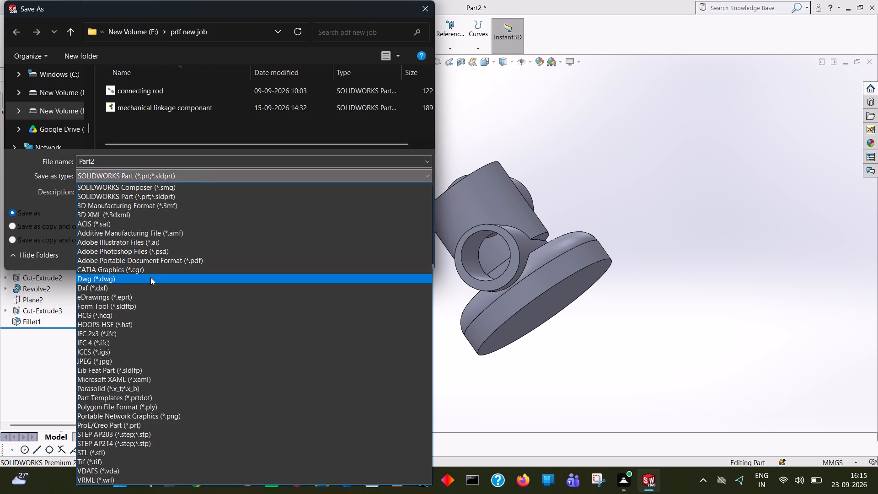
left_click(156, 261)
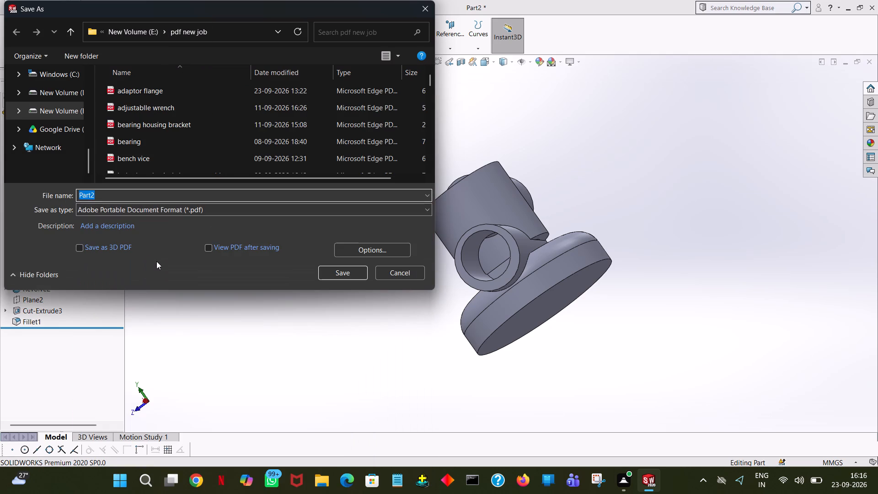
type("distributor")
key("space")
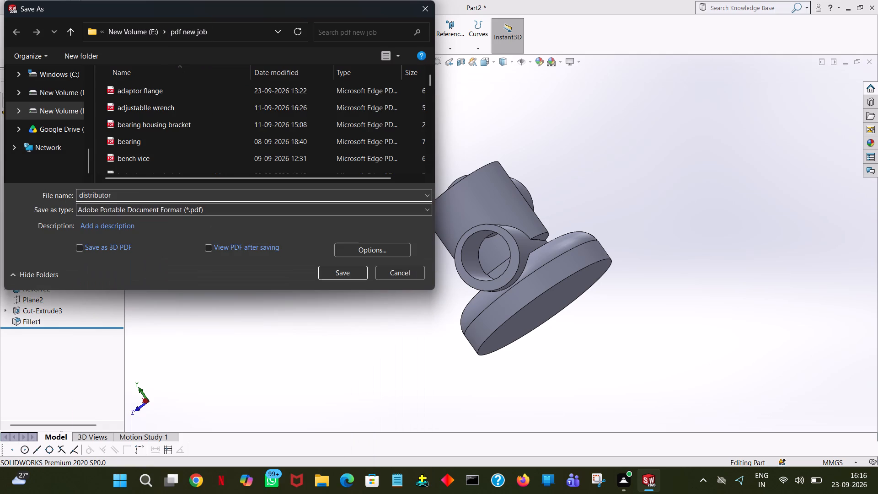
type("body")
left_click(337, 268)
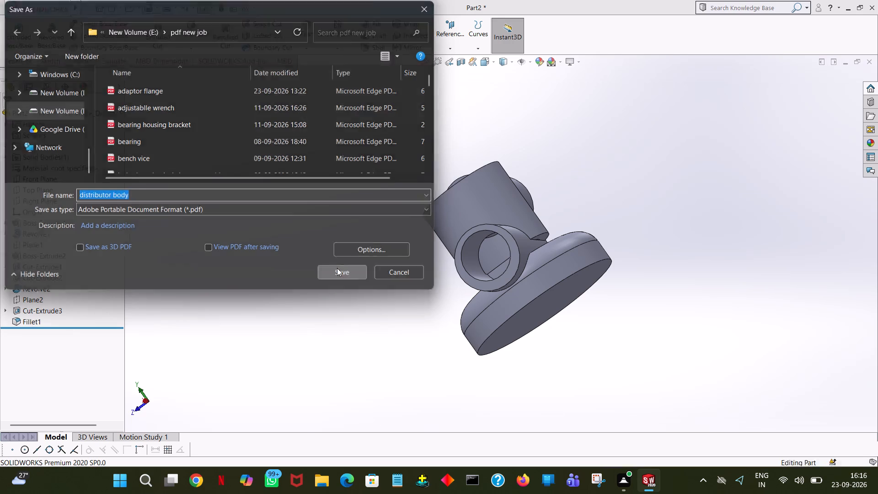
Save the model as a SOLIDWORKS part named "distributor body" in the "desighn new job" folder on drive E.
left_click(156, 10)
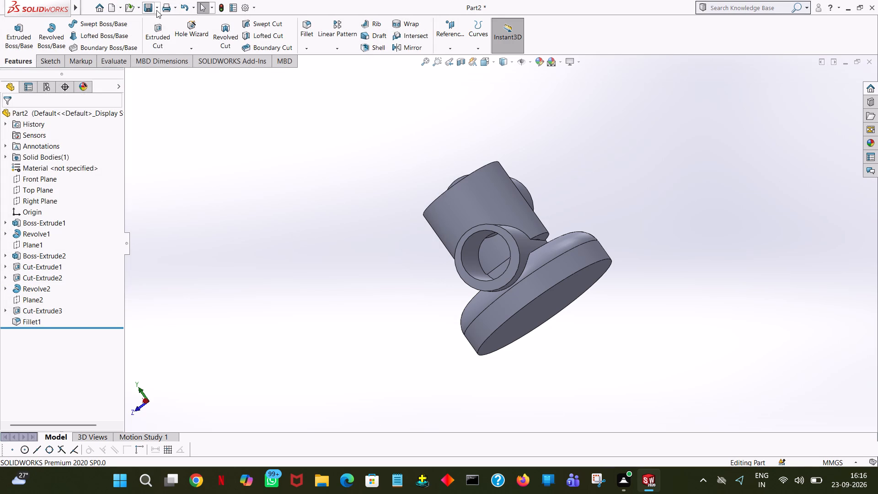
left_click(161, 29)
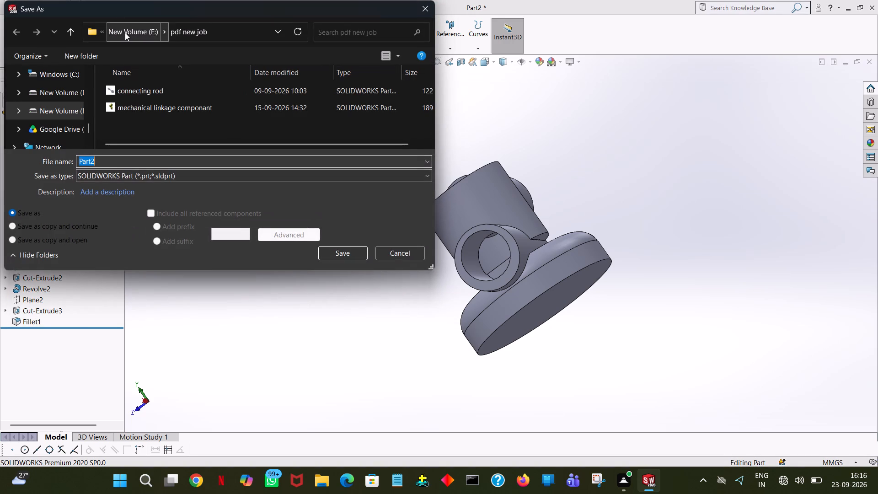
left_click(125, 32)
double_click(383, 95)
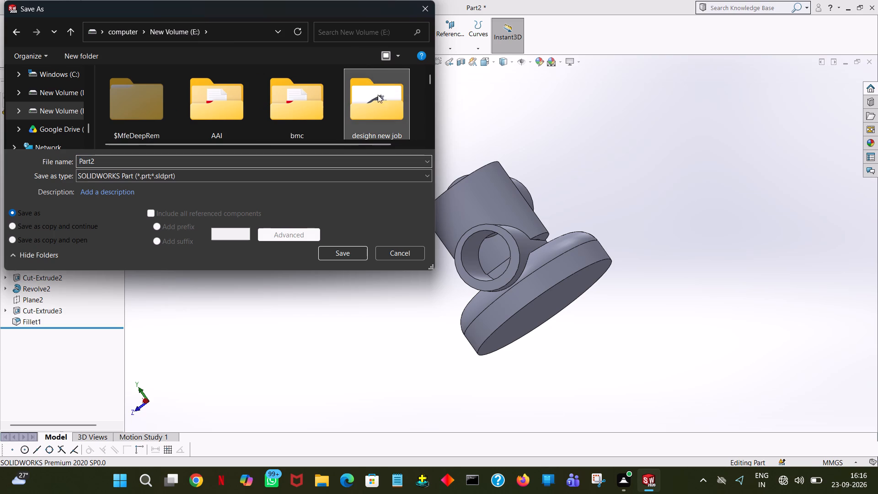
double_click(233, 163)
type("distributor")
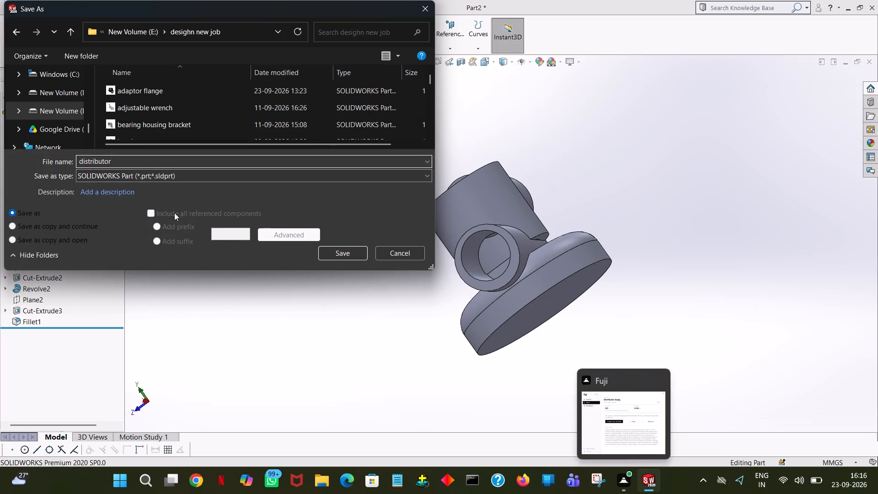
key("space")
type("body")
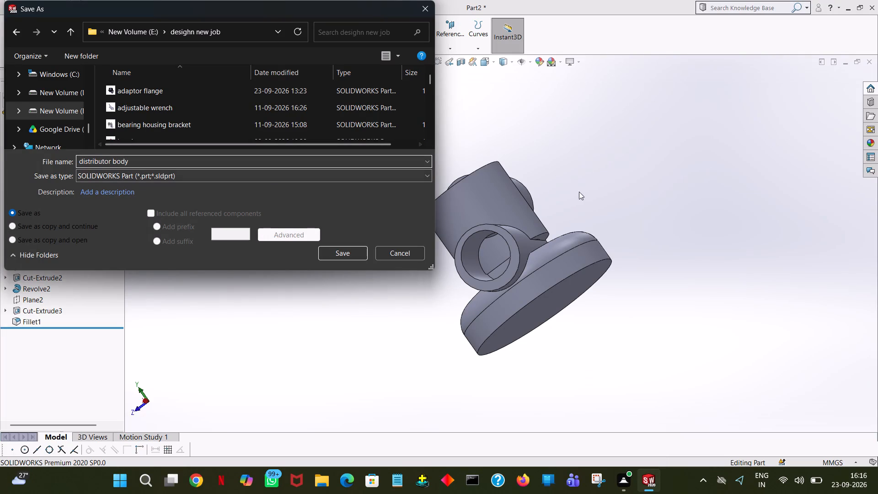
left_click(345, 249)
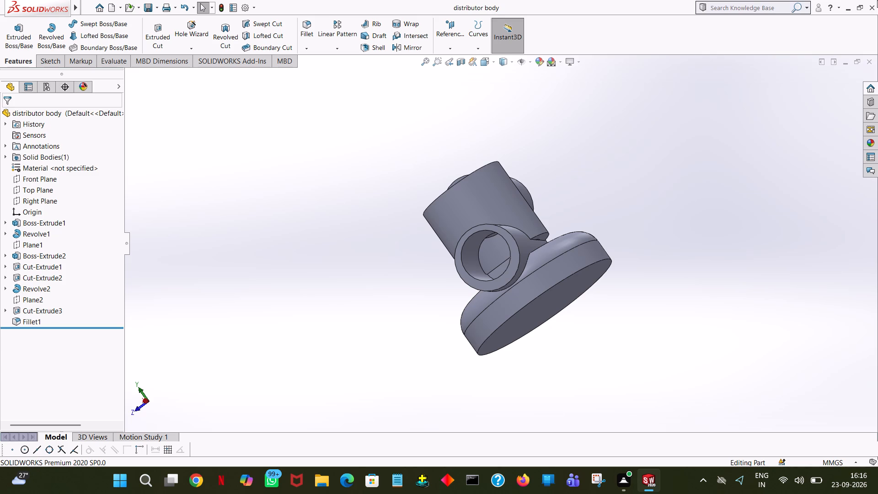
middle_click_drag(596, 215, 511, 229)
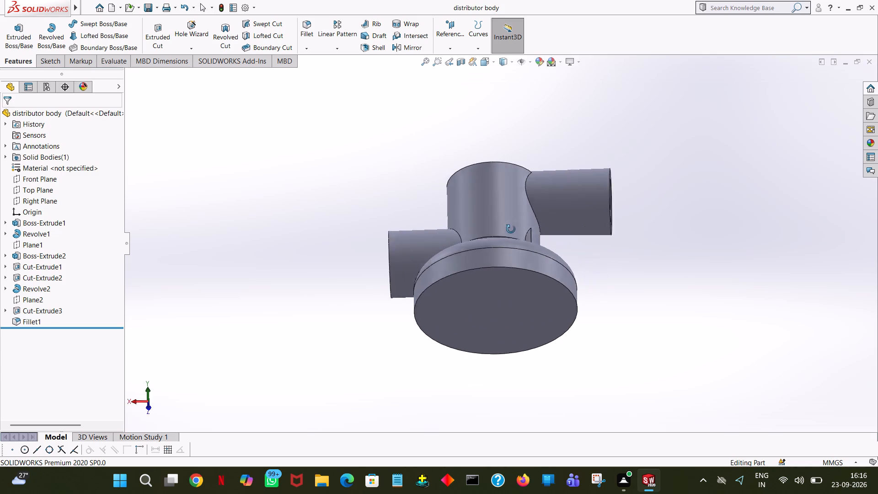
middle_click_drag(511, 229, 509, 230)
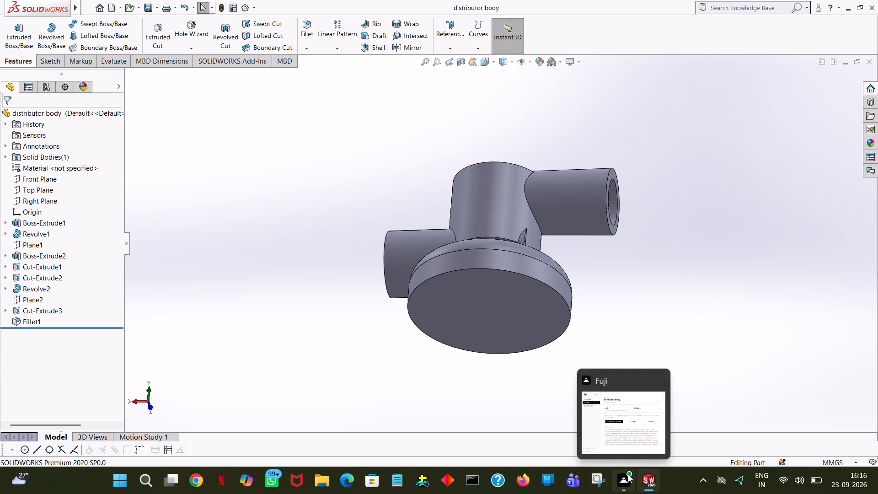